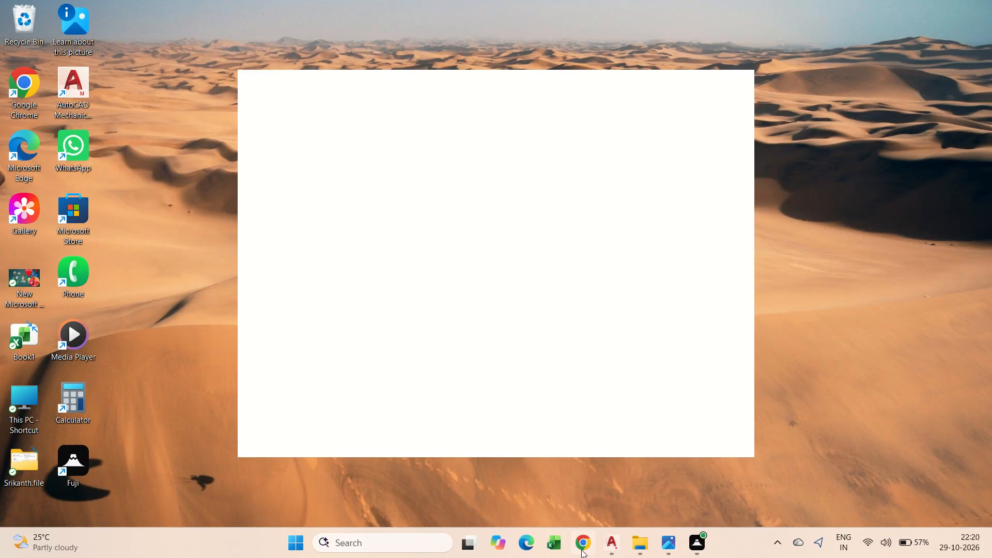
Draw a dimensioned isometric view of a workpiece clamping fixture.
Switch to AutoCAD Mechanical and create a new blank drawing.
click(618, 547)
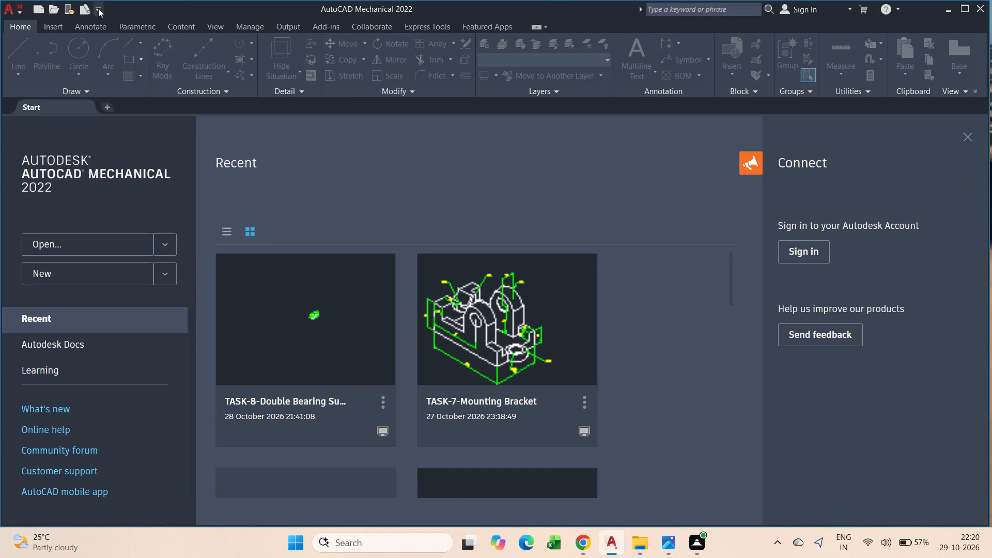
click(109, 111)
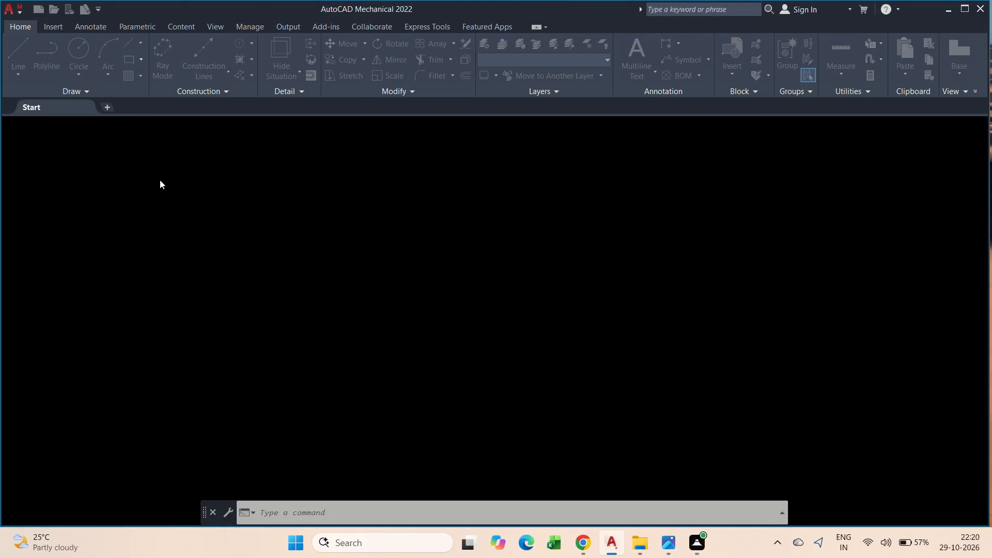
Start saving the new drawing and browse to the TASK OF TEST folder inside Srikanth.file on the desktop.
key(ctrl+s)
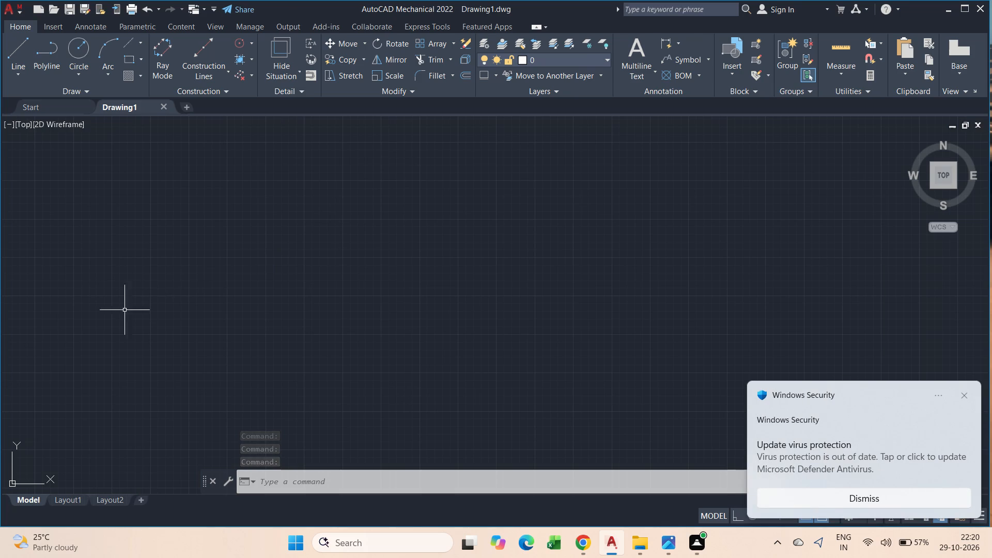
key(ctrl+s)
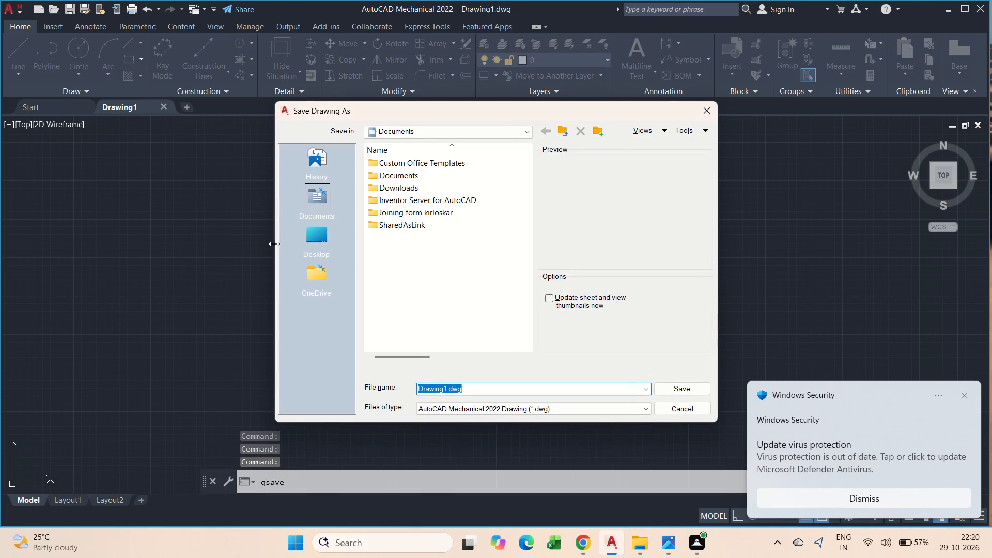
click(319, 248)
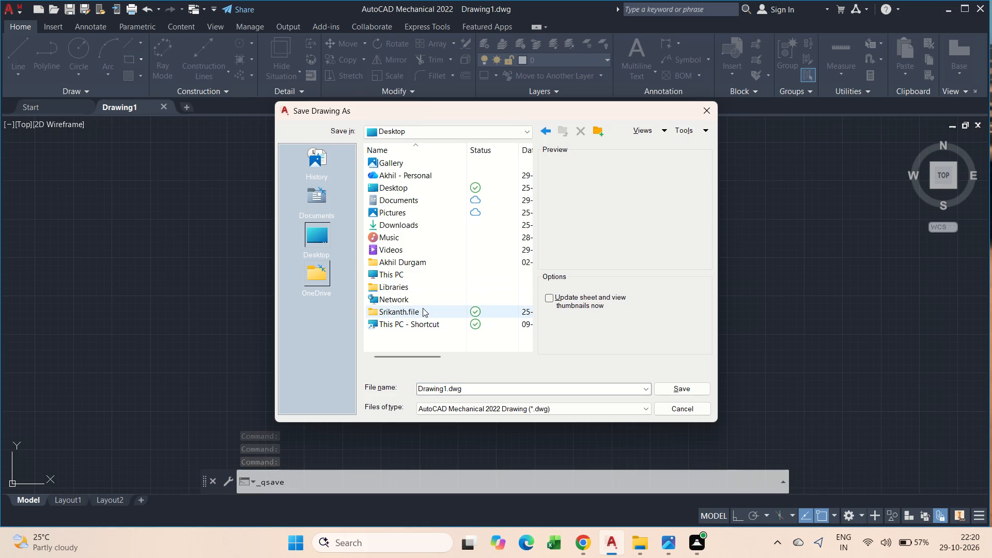
double_click(423, 308)
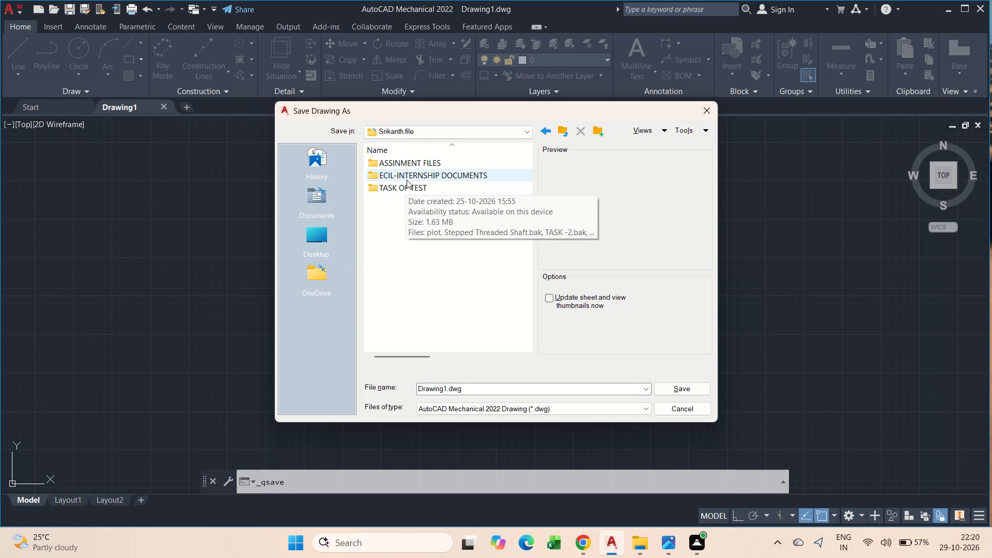
double_click(407, 186)
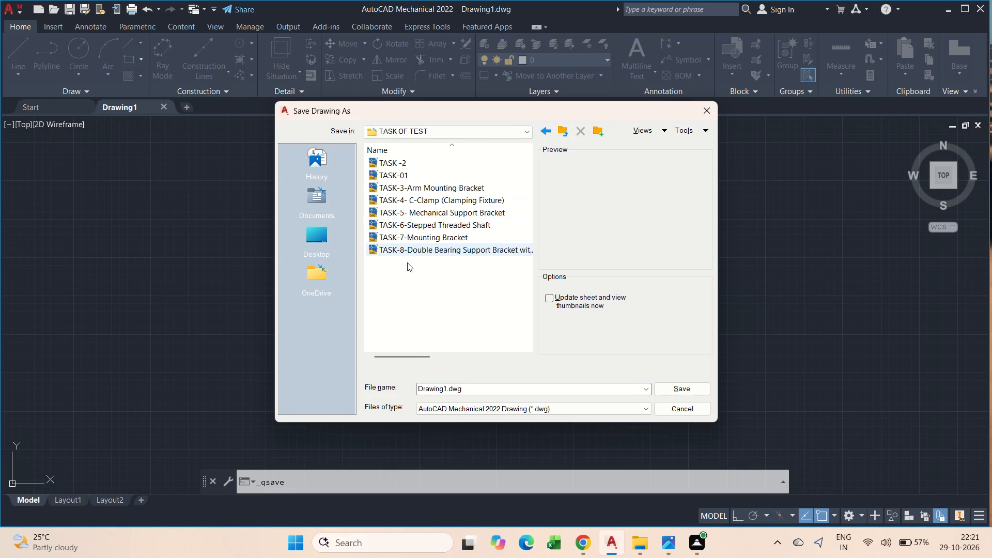
Reuse the TASK-8 drawing's file name, changing the number to 9 and removing the description so that it reads "TASK-9-".
click(409, 258)
click(413, 252)
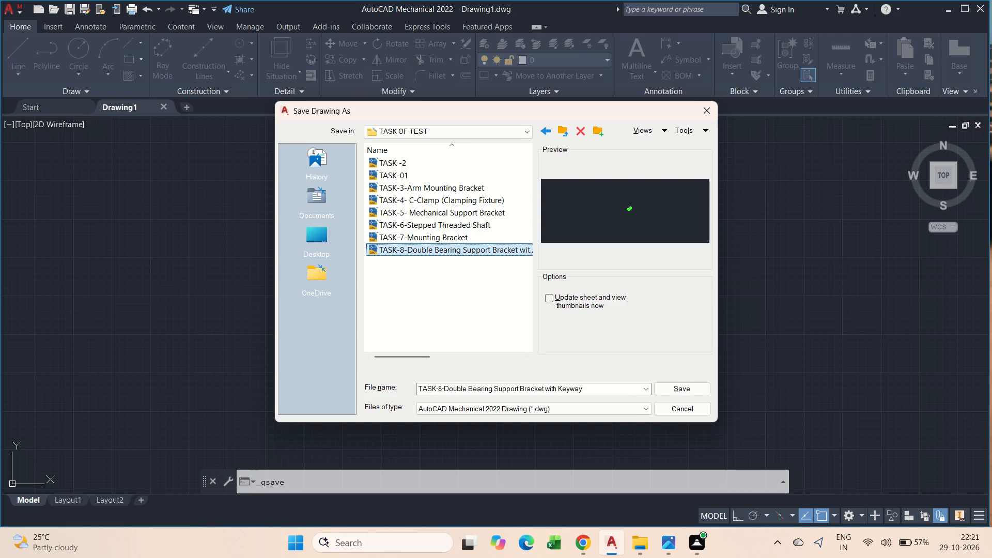
click(441, 386)
click(441, 386)
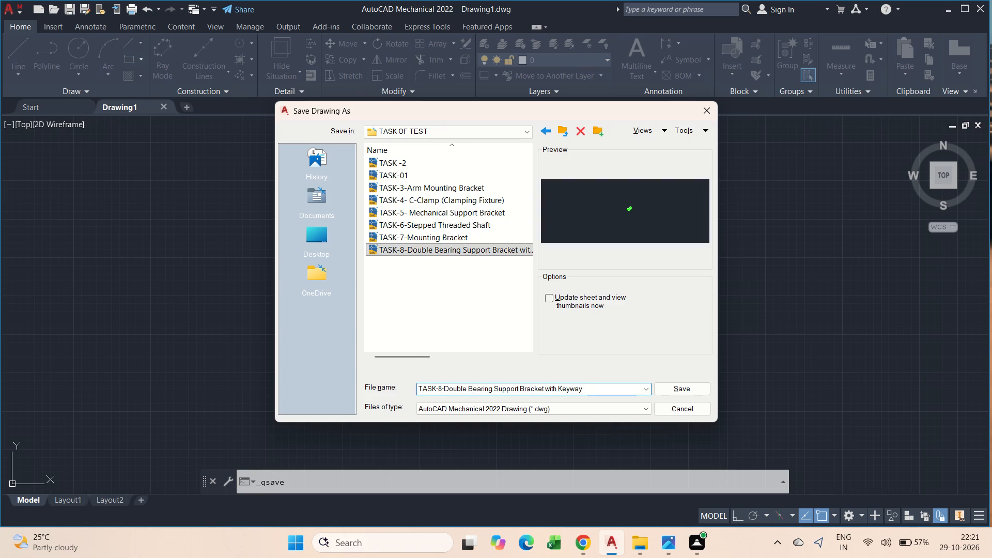
key(BackSpace)
key(9)
drag(443, 389, 557, 385)
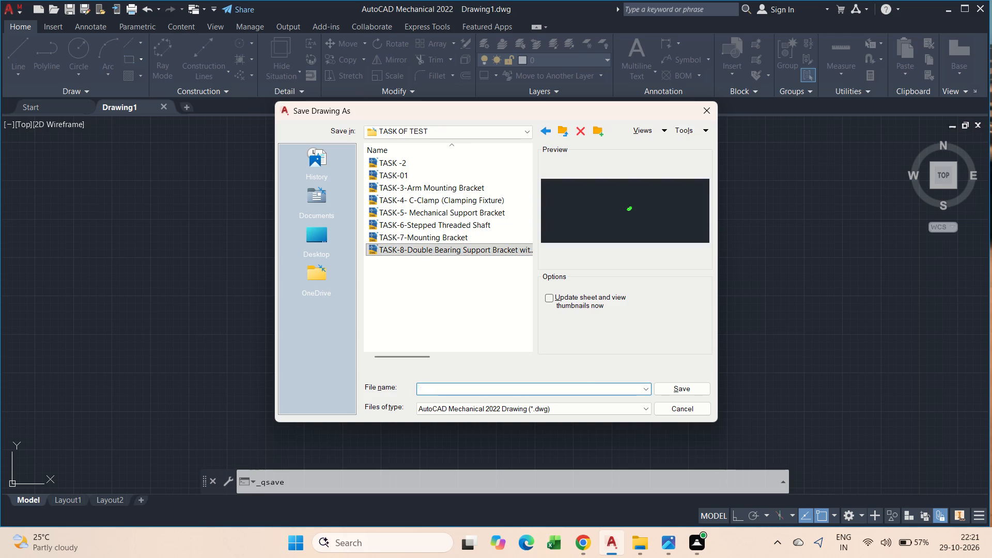
drag(557, 385, 590, 390)
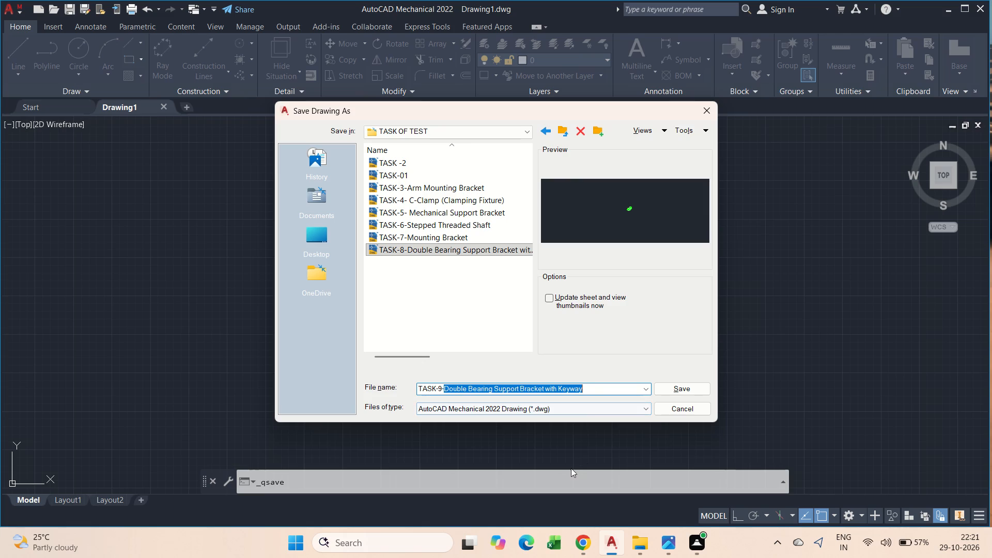
key(Delete)
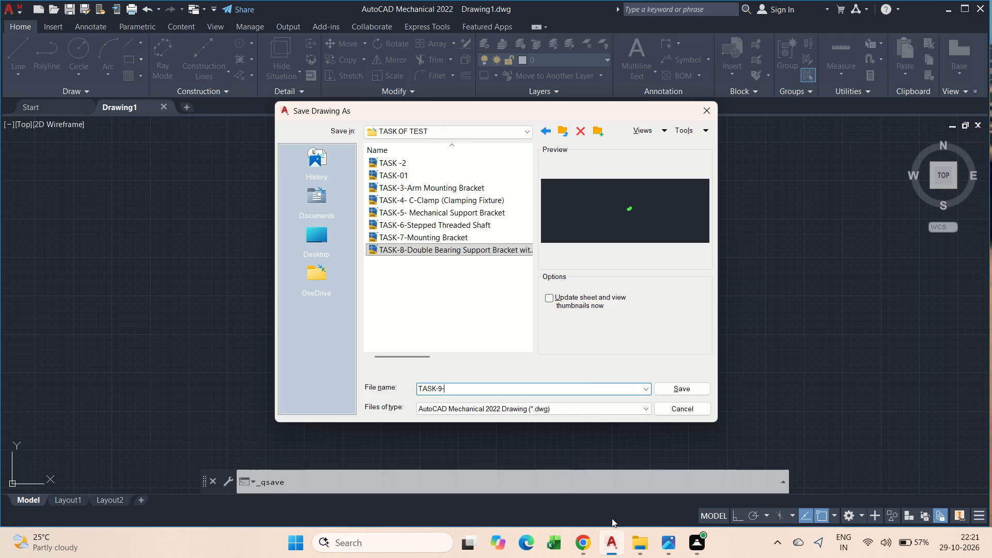
Switch to the ChatGPT page in Chrome and copy the equipment name "Workpiece Clamping Fixture".
click(598, 544)
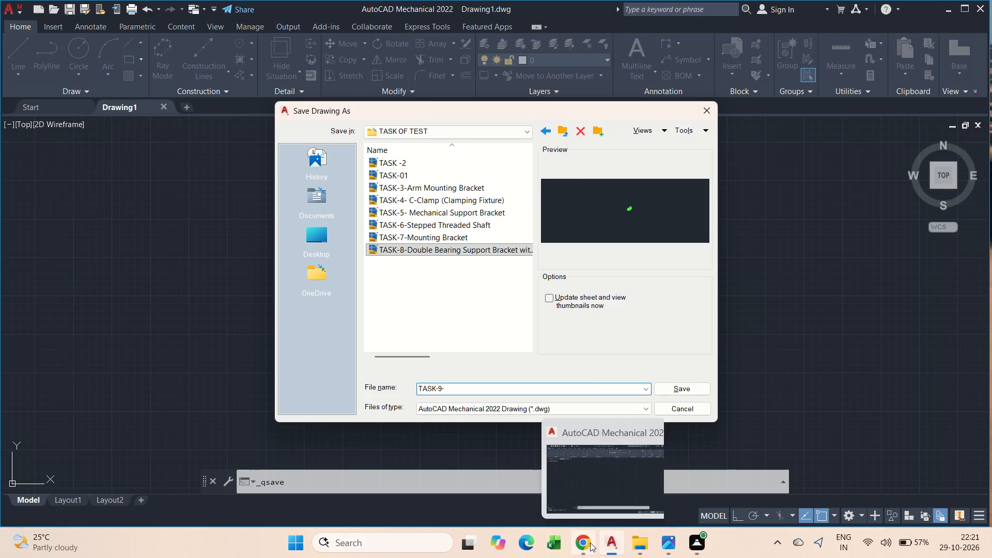
click(589, 542)
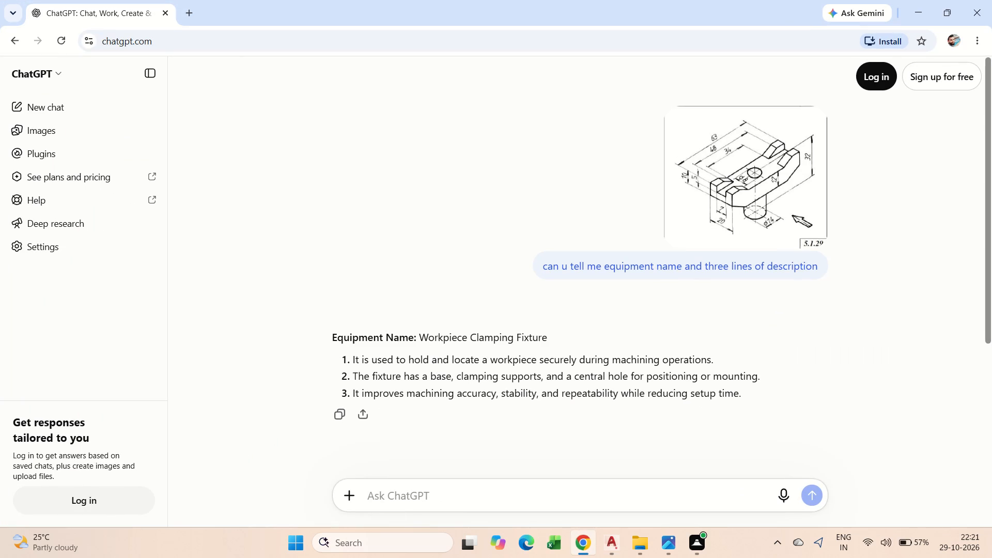
drag(421, 332, 554, 326)
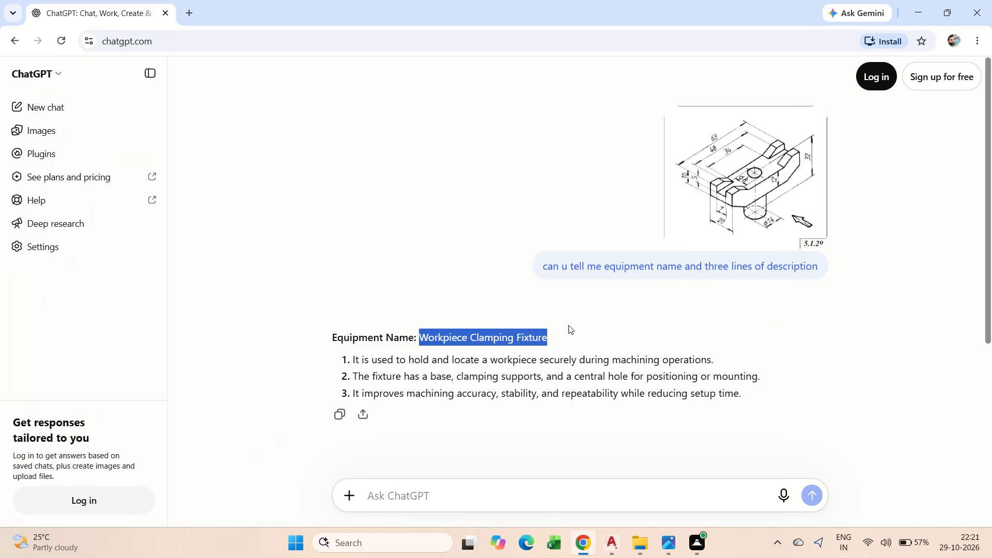
key(ctrl+c)
click(582, 448)
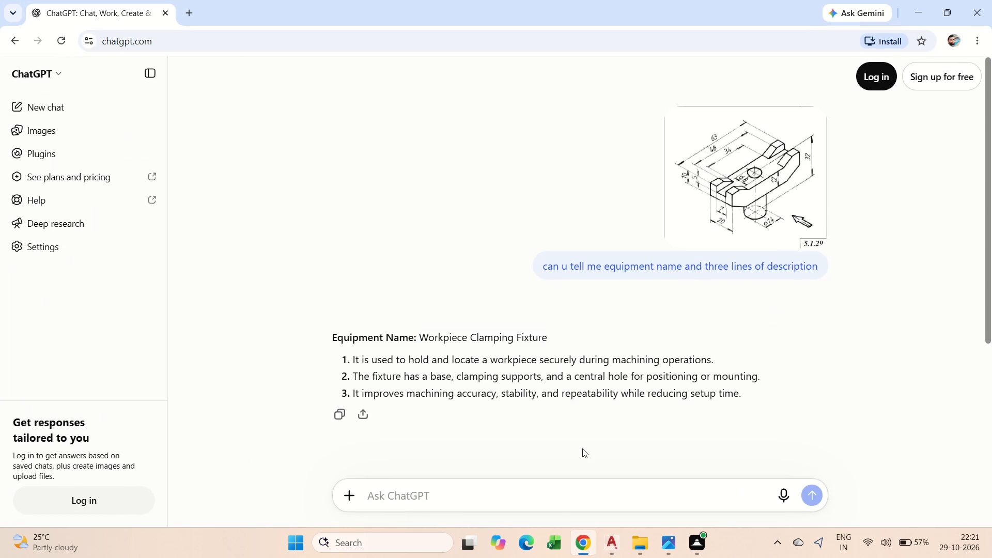
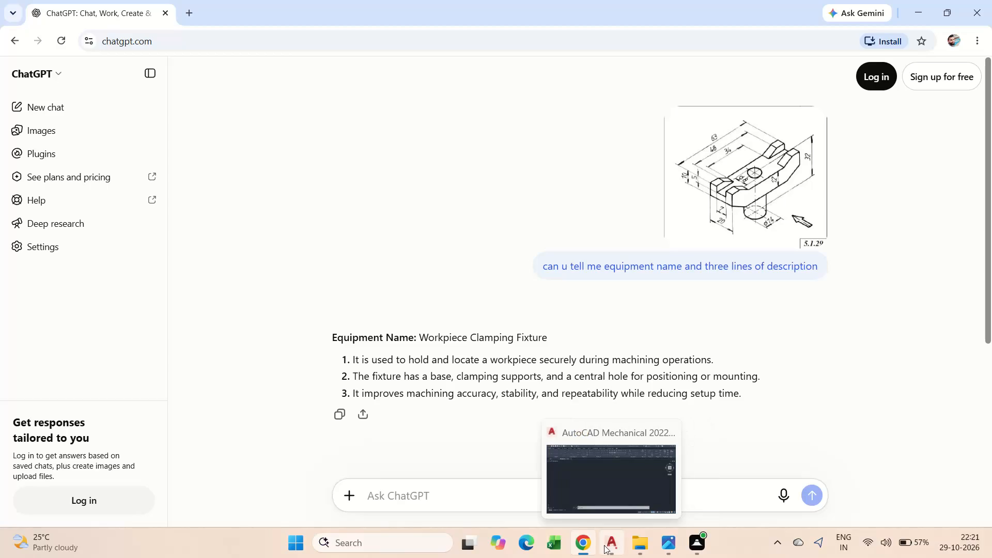
Switch to AutoCAD Mechanical, complete the file name as "TASK-9-Workpiece Clamping Fixture" with the copied name, and save the drawing.
click(607, 545)
click(466, 390)
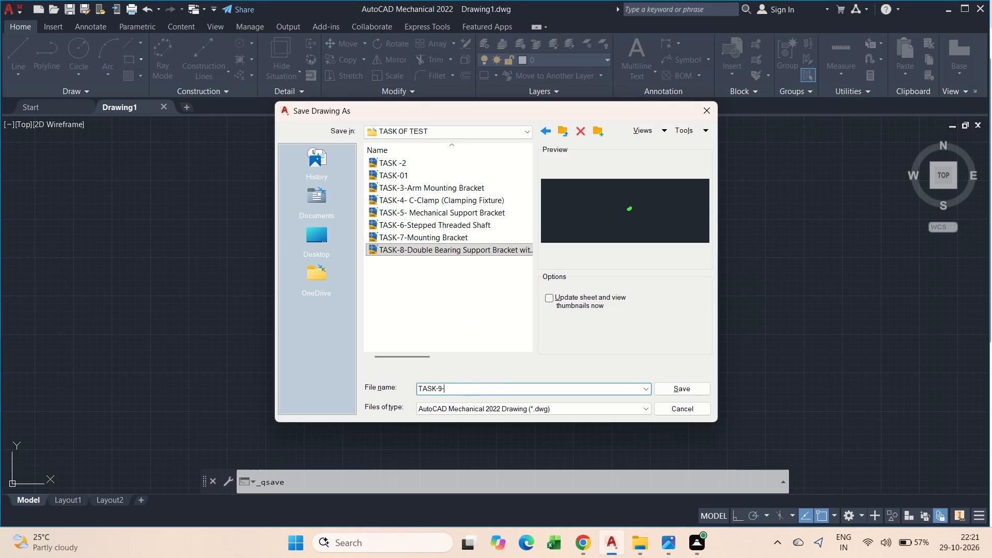
key(ctrl+v)
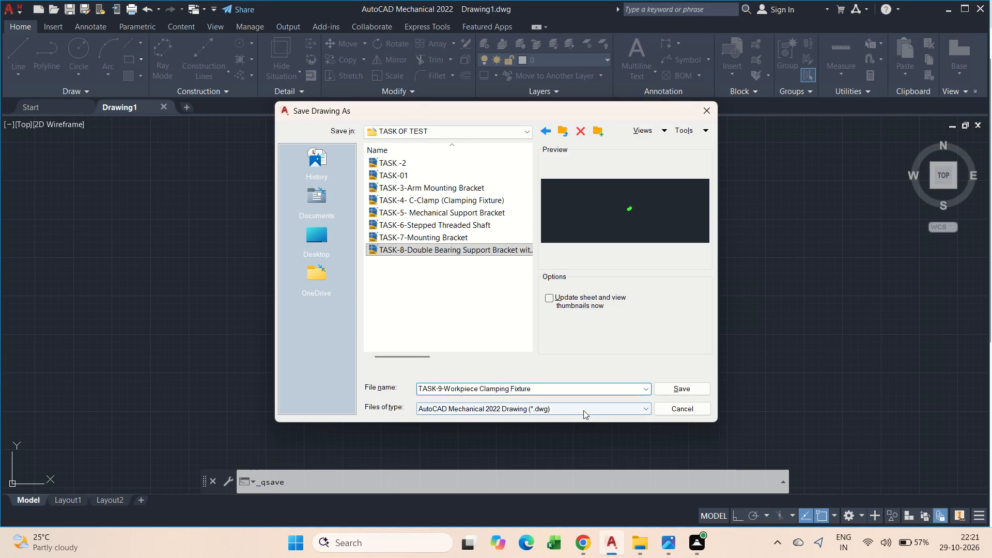
click(672, 390)
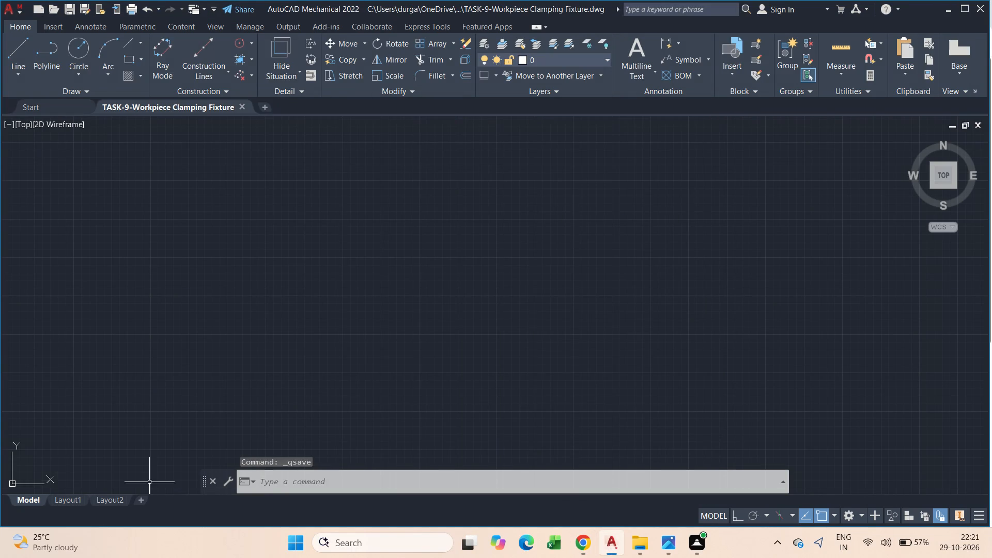
Turn on isometric drafting with the top isoplane active, dismissing the web and mobile promotion.
scroll(216, 299, down, 3)
scroll(301, 306, up, 3)
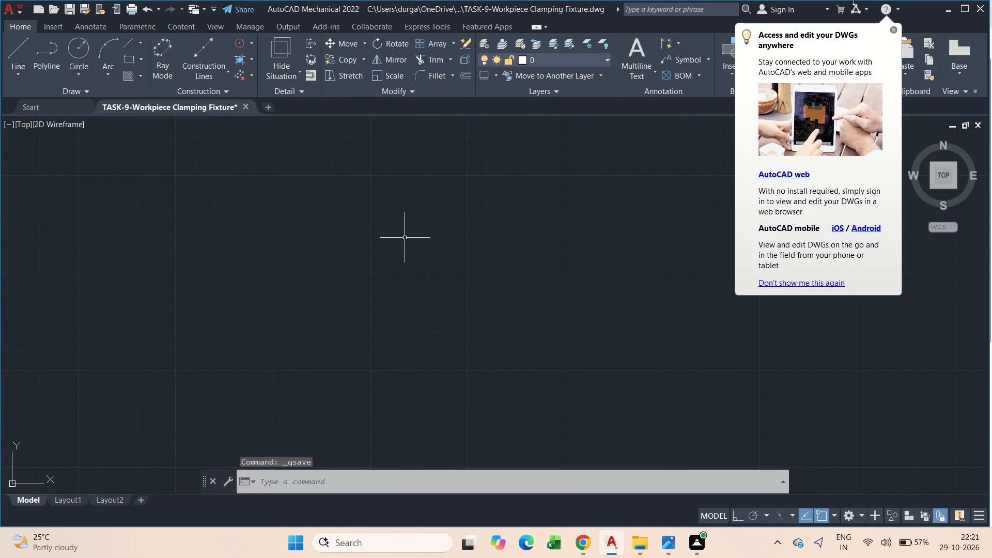
click(895, 29)
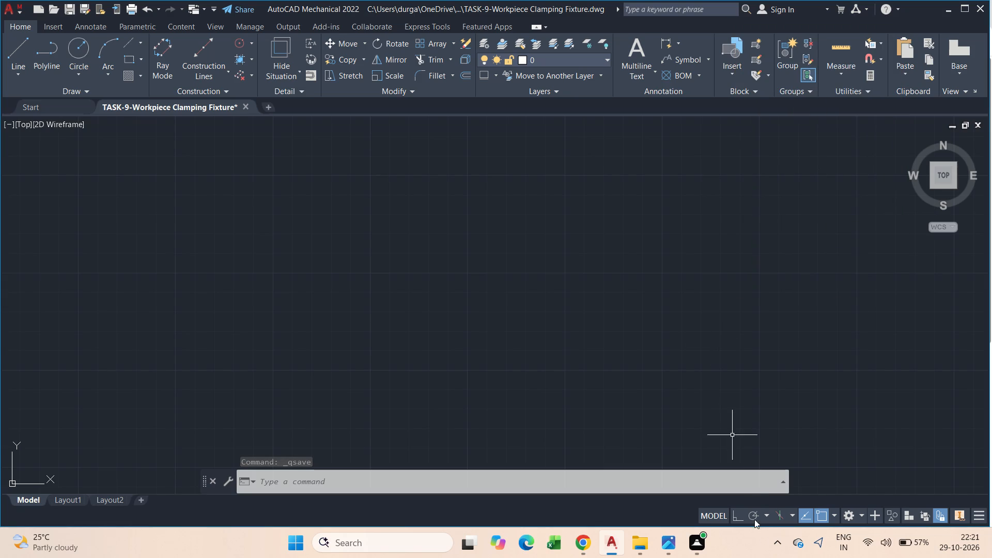
click(793, 516)
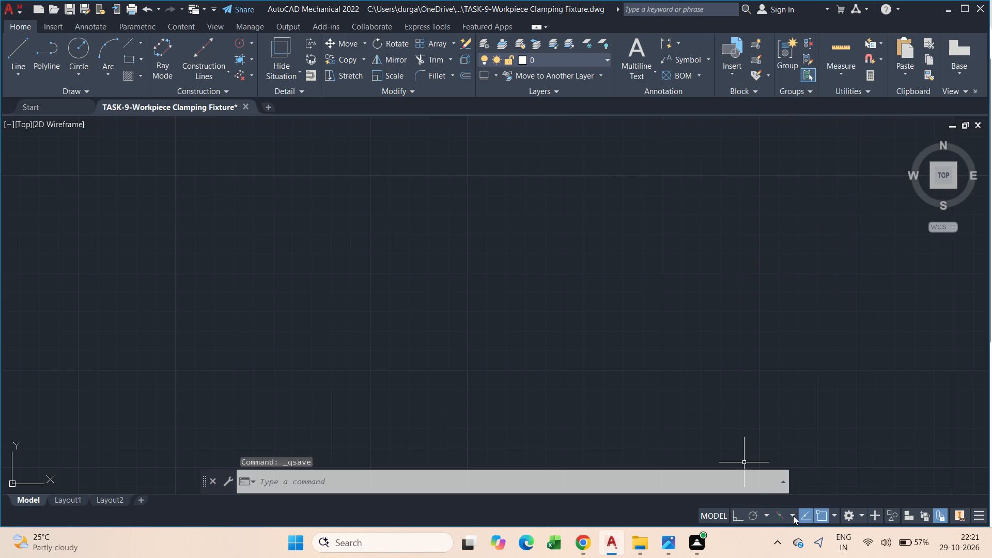
click(829, 472)
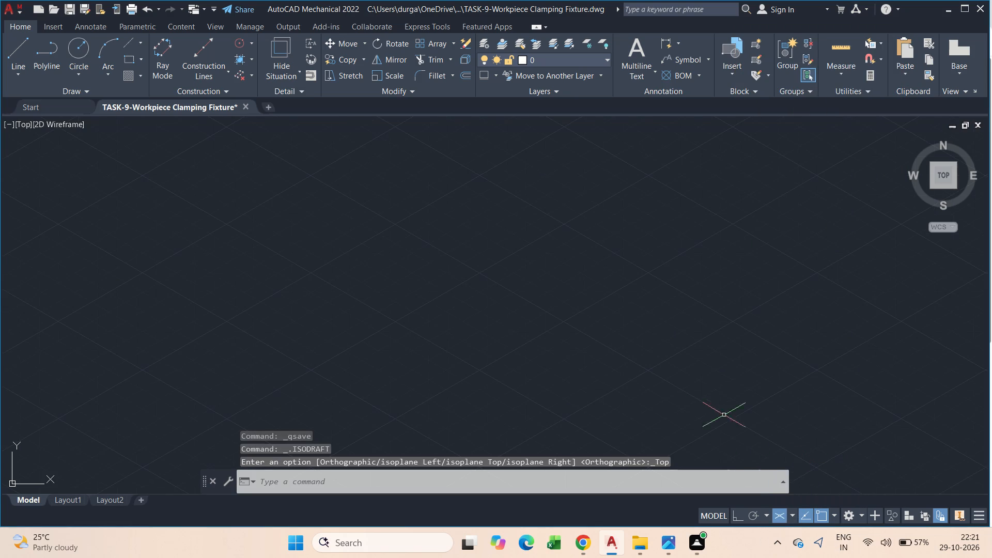
Draw an isocircle with a diameter of 74 in the top isoplane, using the Ellipse command's Isocircle option.
scroll(505, 329, down, 4)
scroll(467, 341, up, 1)
middle_drag(545, 332, 379, 328)
scroll(498, 305, down, 3)
scroll(490, 313, up, 2)
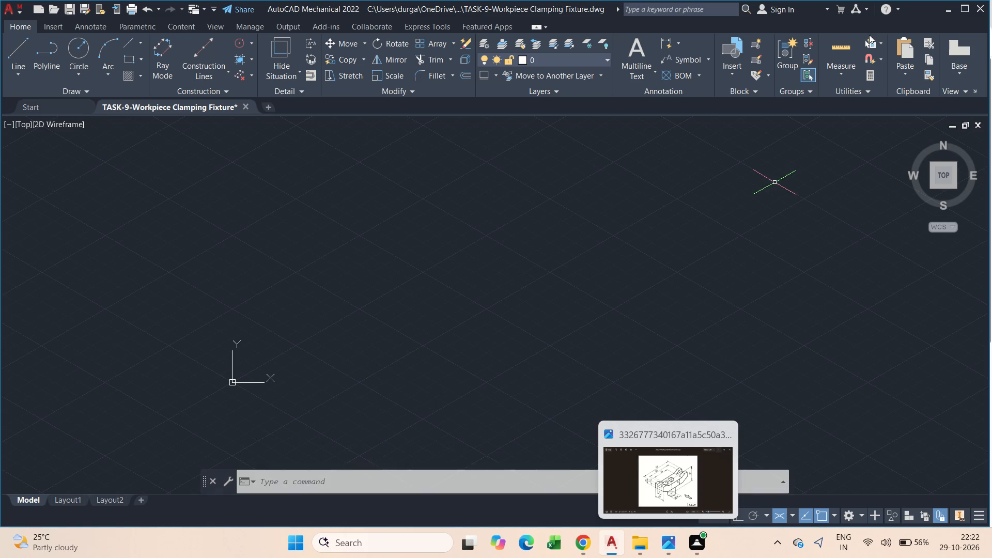
middle_click(357, 326)
scroll(324, 353, up, 2)
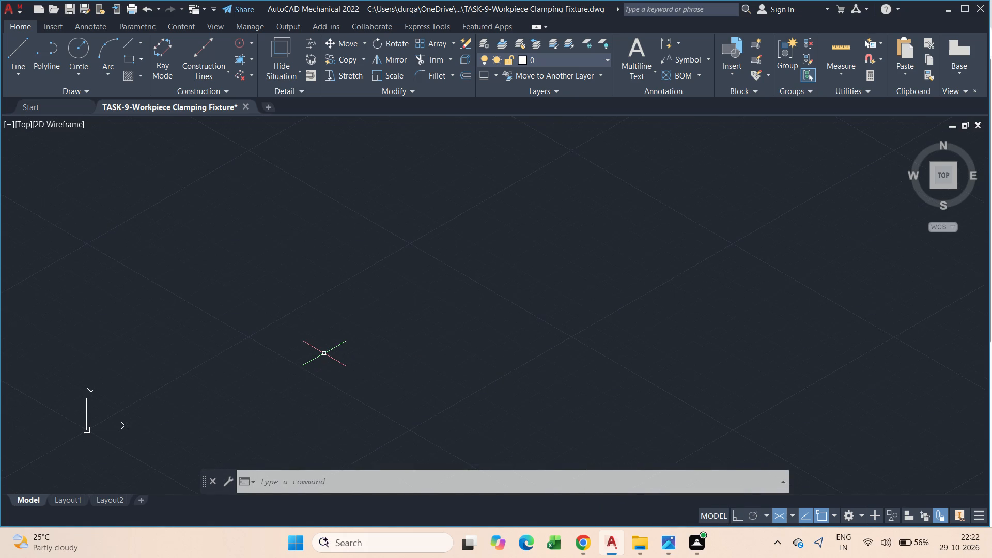
middle_drag(324, 353, 337, 364)
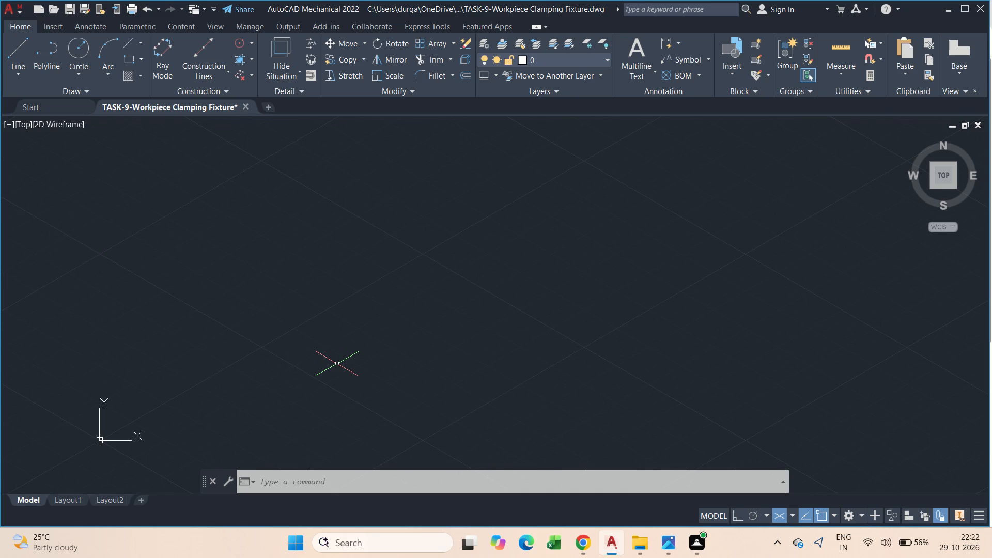
text(ell)
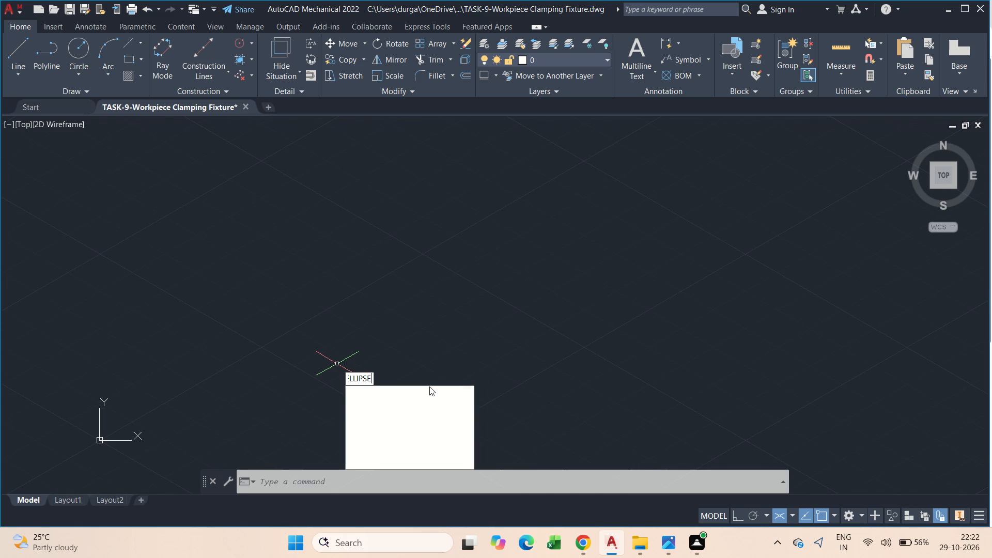
click(415, 391)
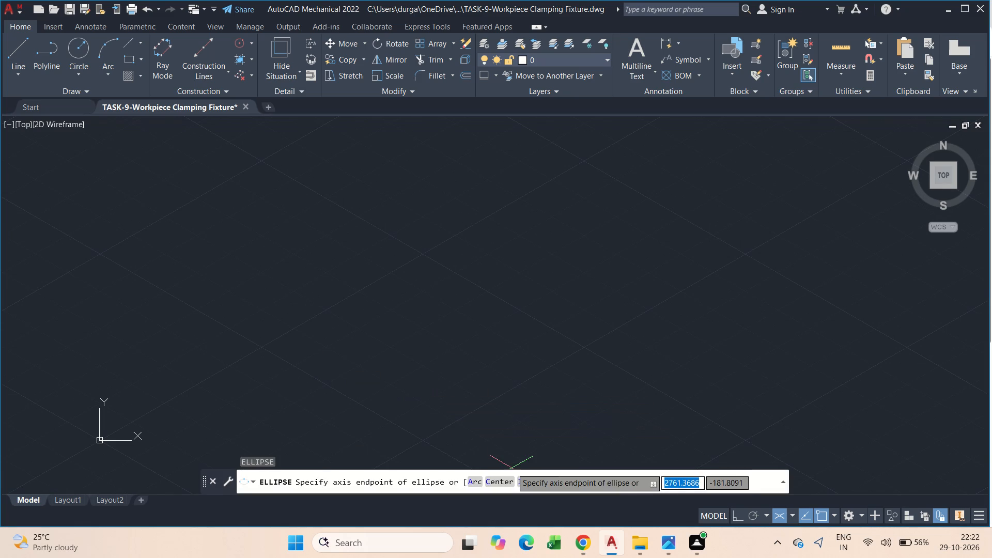
click(528, 480)
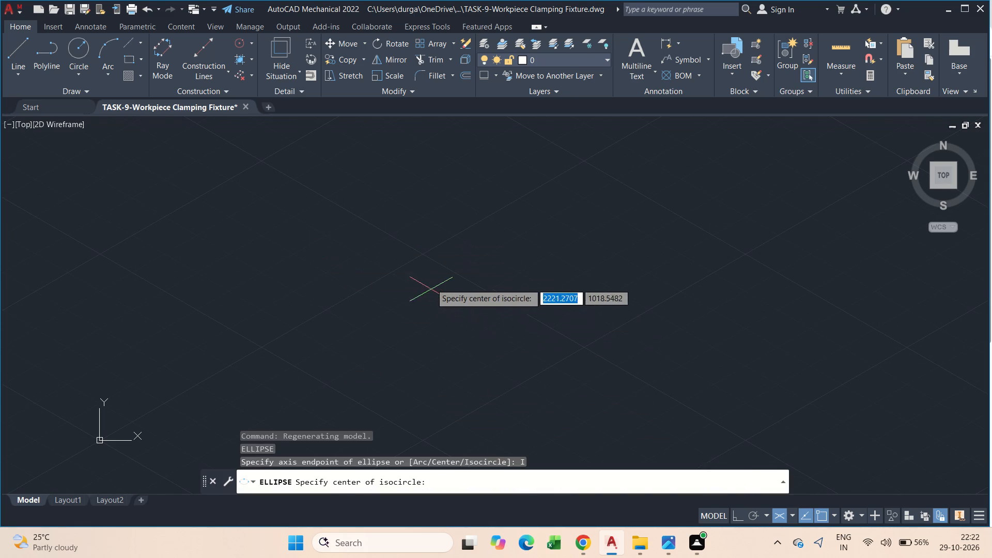
drag(422, 254, 434, 262)
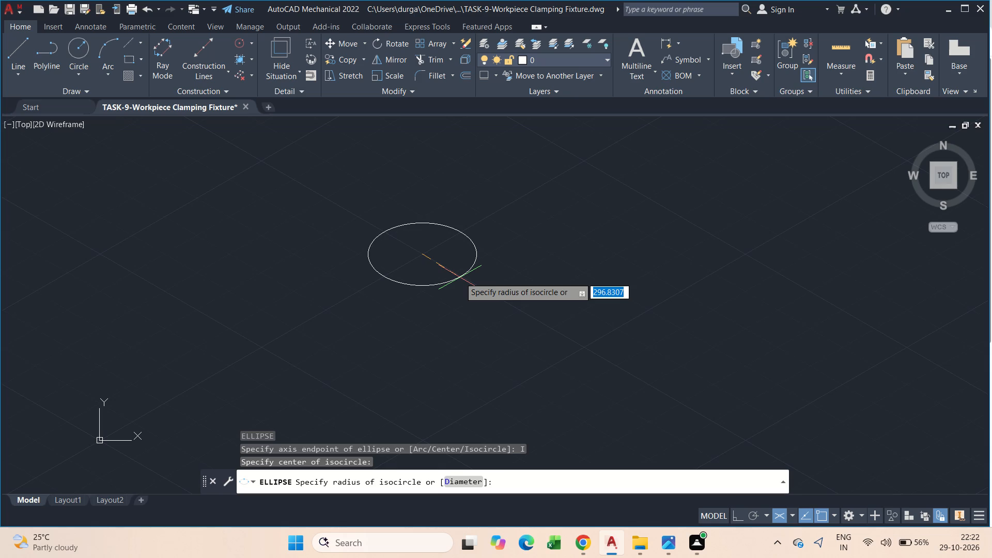
text(d)
key(space)
text(74)
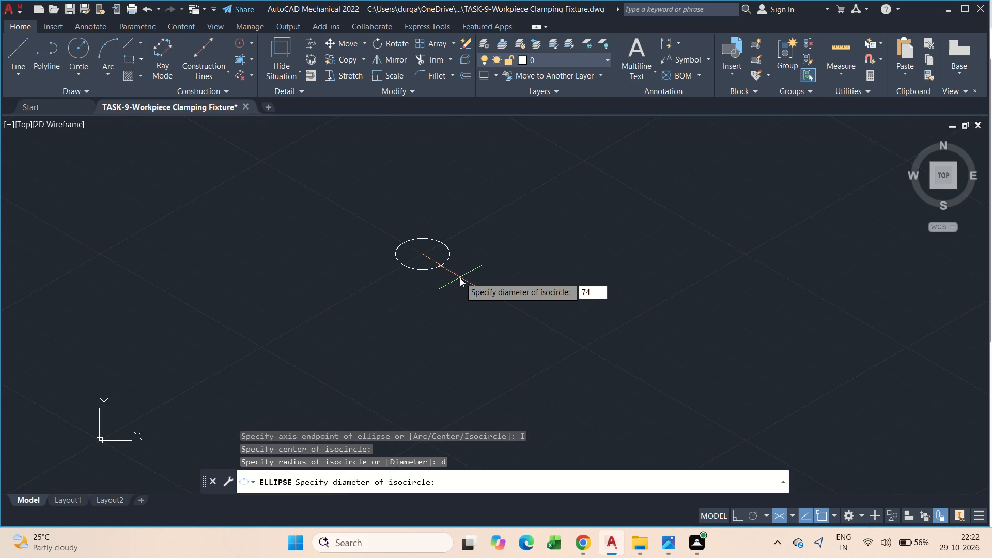
key(Return)
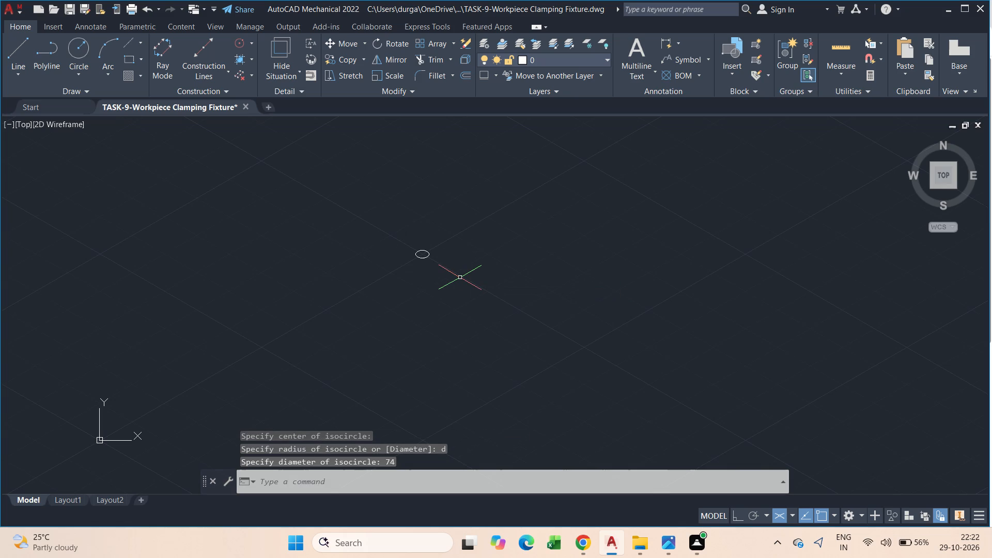
scroll(424, 253, up, 6)
middle_drag(390, 270, 441, 327)
scroll(441, 327, down, 2)
key(Escape)
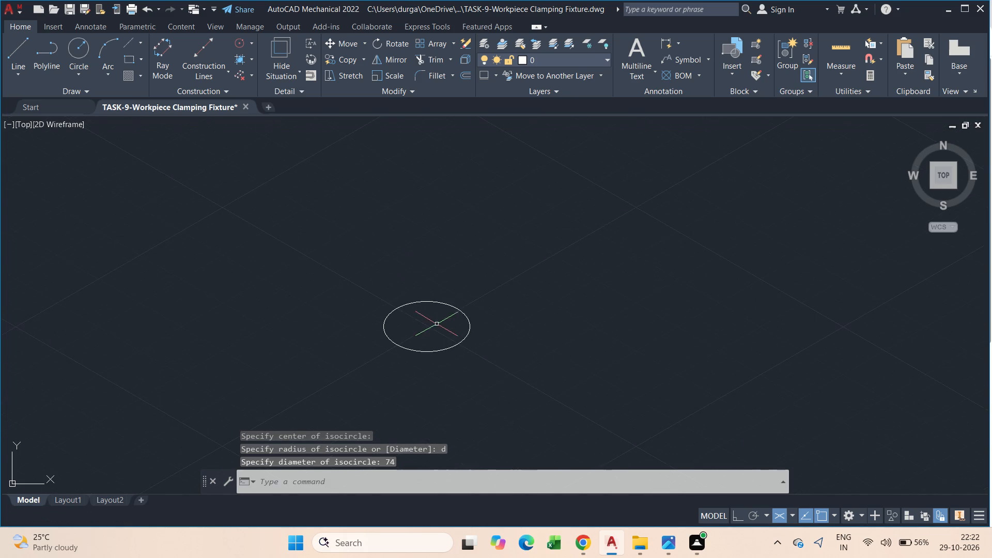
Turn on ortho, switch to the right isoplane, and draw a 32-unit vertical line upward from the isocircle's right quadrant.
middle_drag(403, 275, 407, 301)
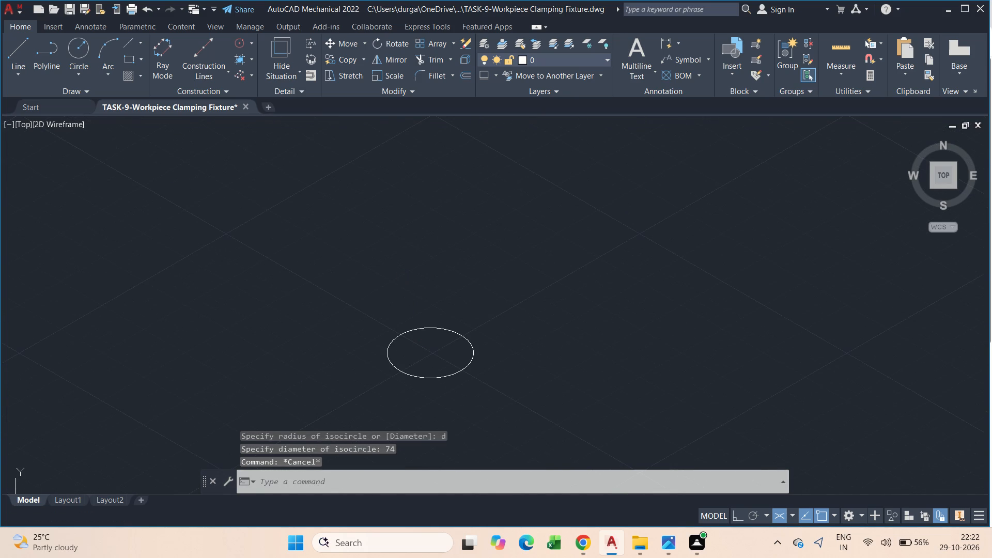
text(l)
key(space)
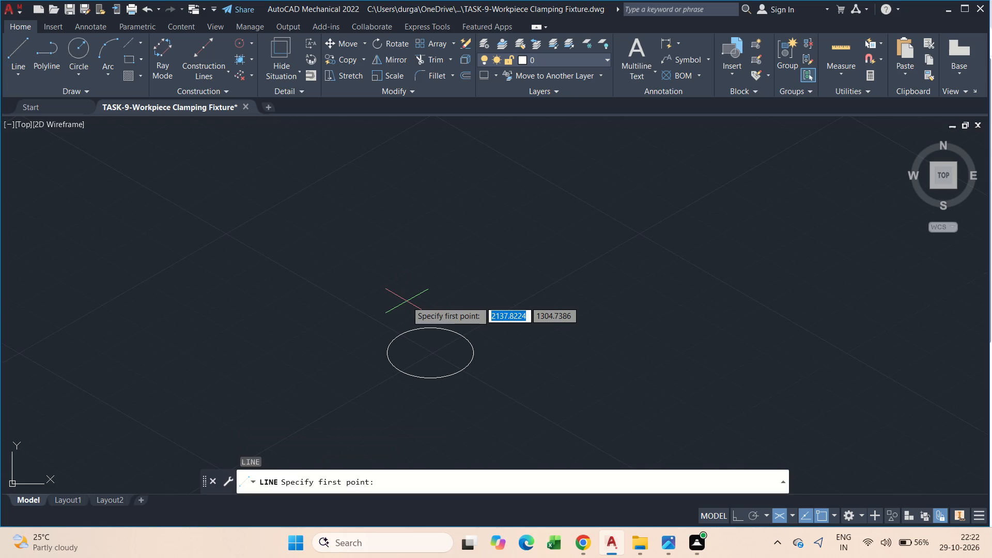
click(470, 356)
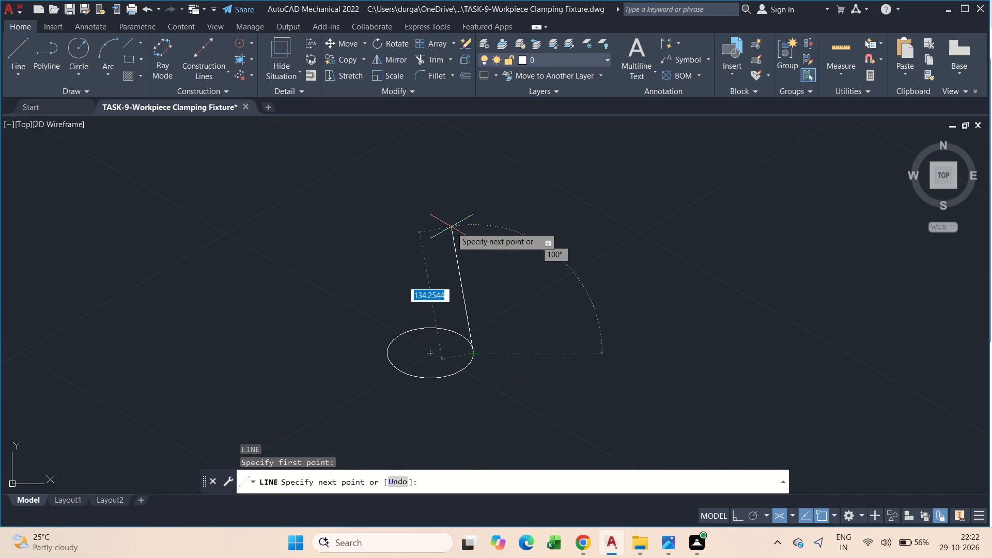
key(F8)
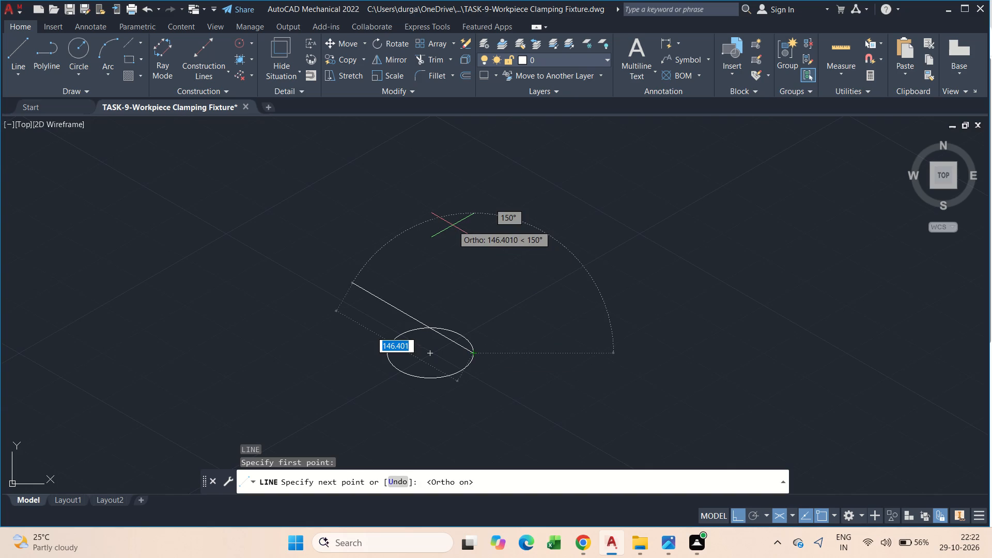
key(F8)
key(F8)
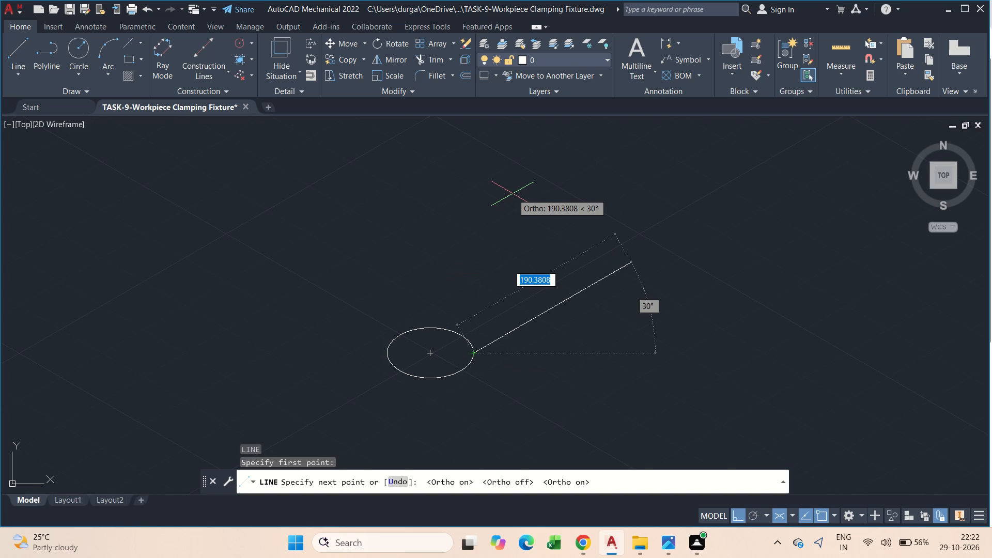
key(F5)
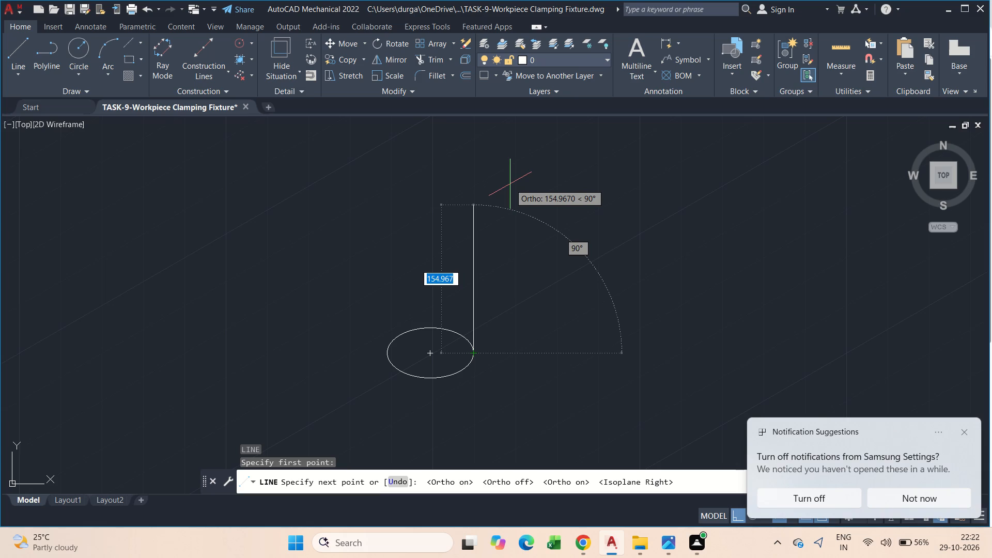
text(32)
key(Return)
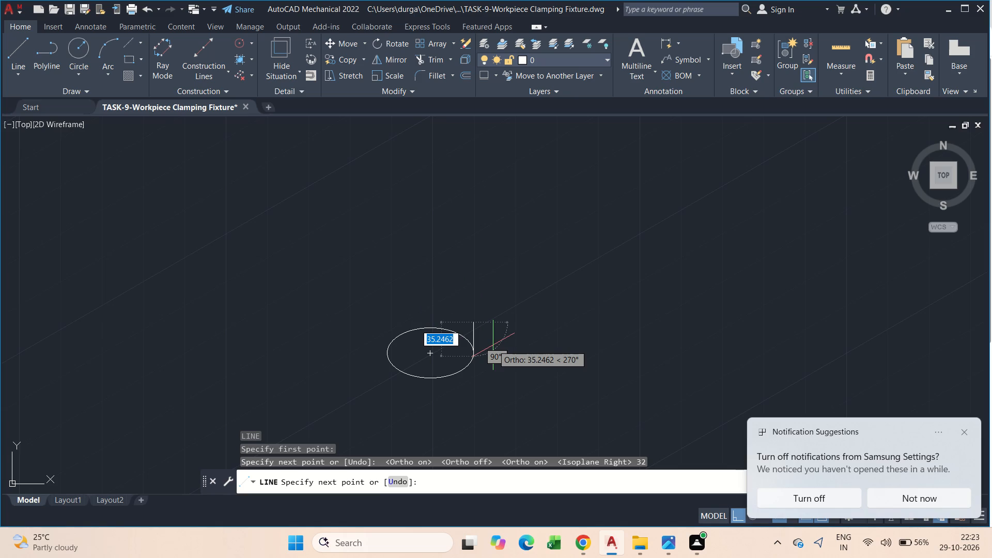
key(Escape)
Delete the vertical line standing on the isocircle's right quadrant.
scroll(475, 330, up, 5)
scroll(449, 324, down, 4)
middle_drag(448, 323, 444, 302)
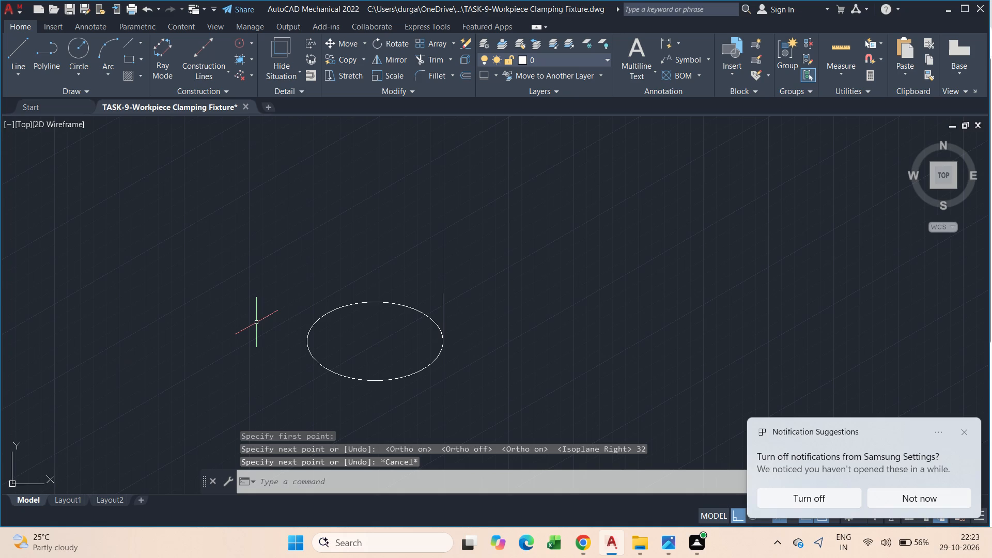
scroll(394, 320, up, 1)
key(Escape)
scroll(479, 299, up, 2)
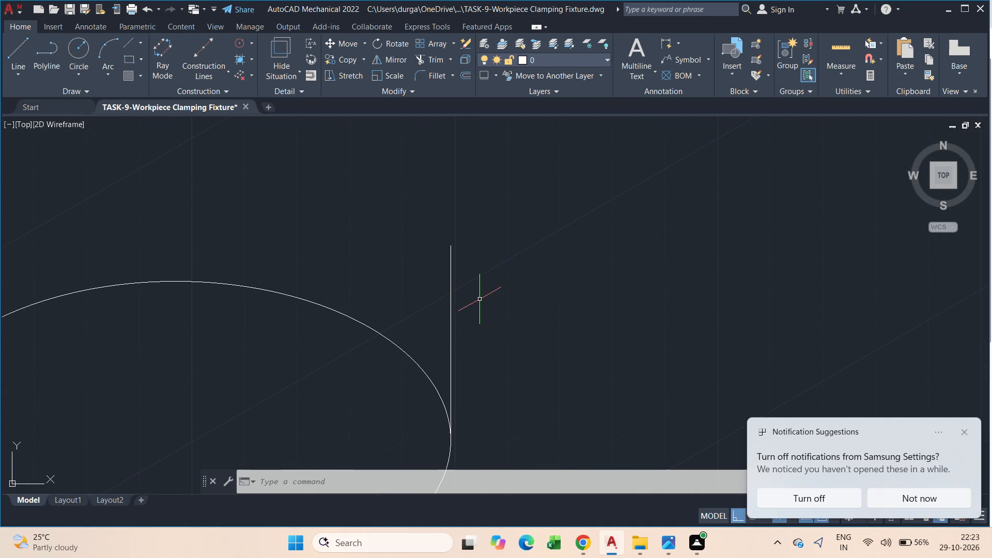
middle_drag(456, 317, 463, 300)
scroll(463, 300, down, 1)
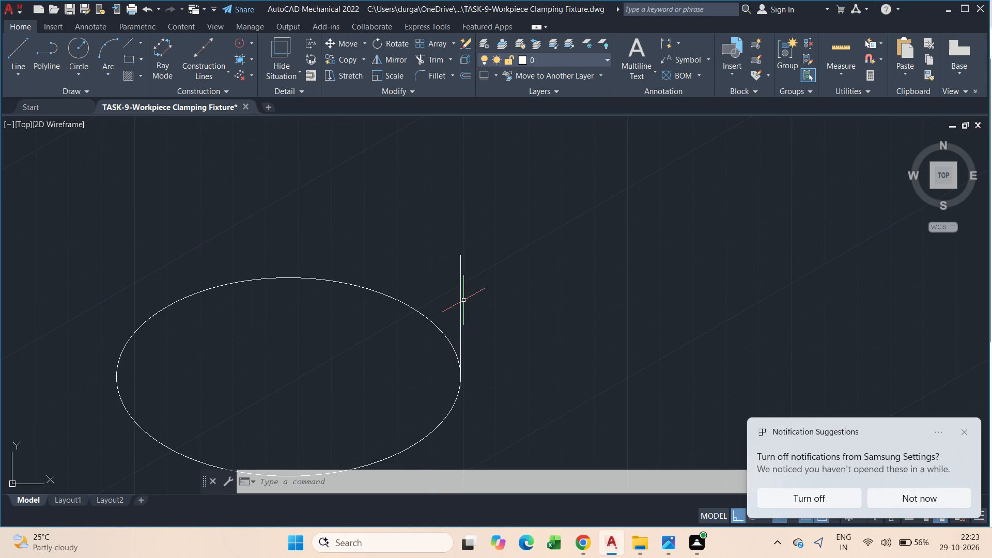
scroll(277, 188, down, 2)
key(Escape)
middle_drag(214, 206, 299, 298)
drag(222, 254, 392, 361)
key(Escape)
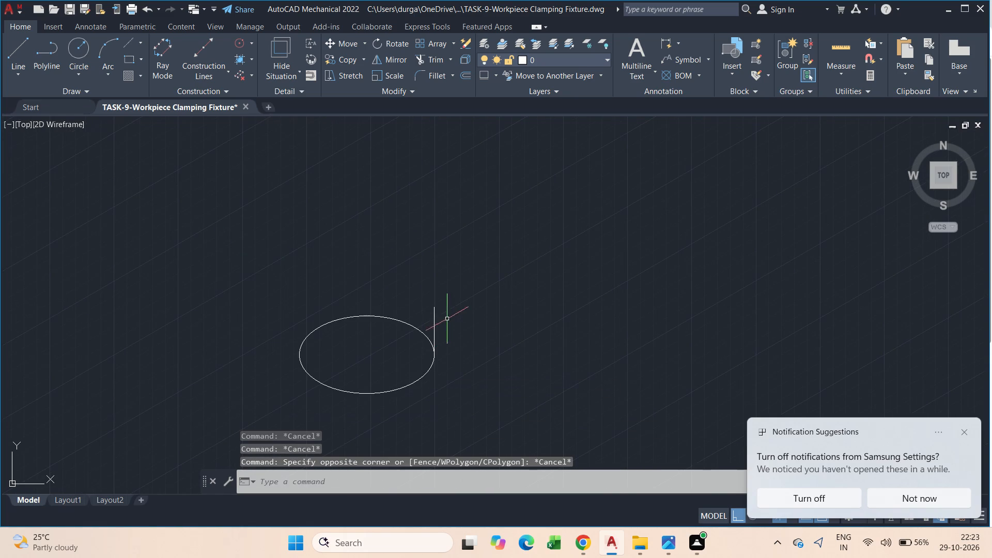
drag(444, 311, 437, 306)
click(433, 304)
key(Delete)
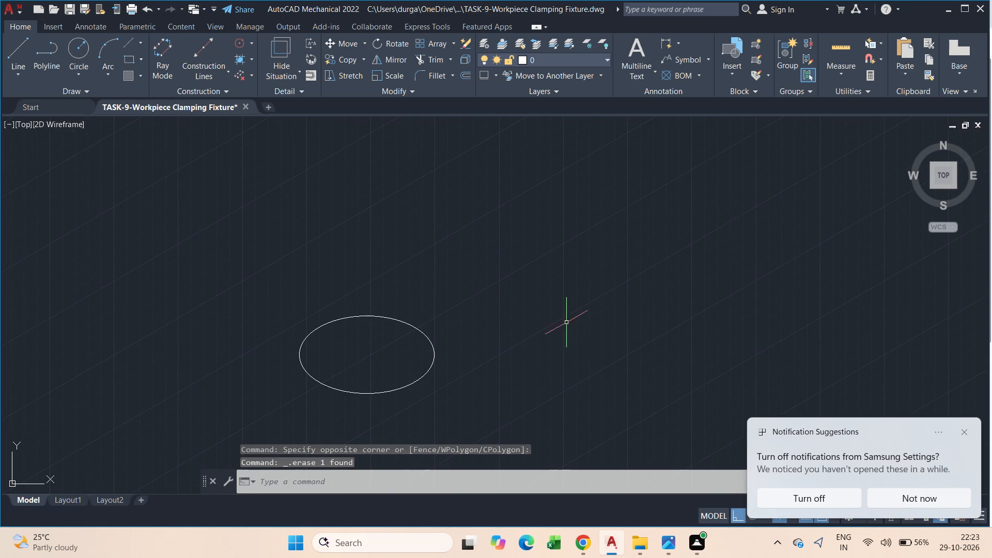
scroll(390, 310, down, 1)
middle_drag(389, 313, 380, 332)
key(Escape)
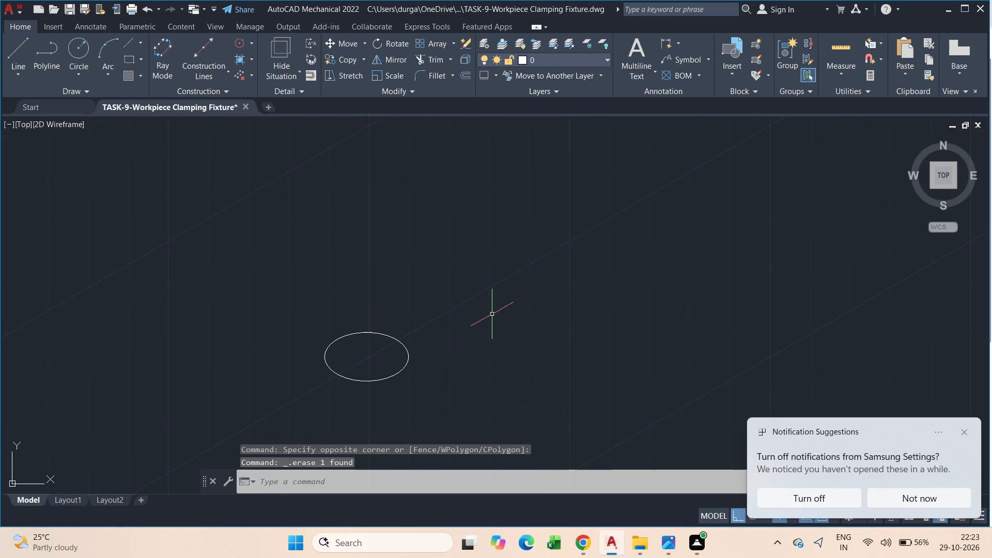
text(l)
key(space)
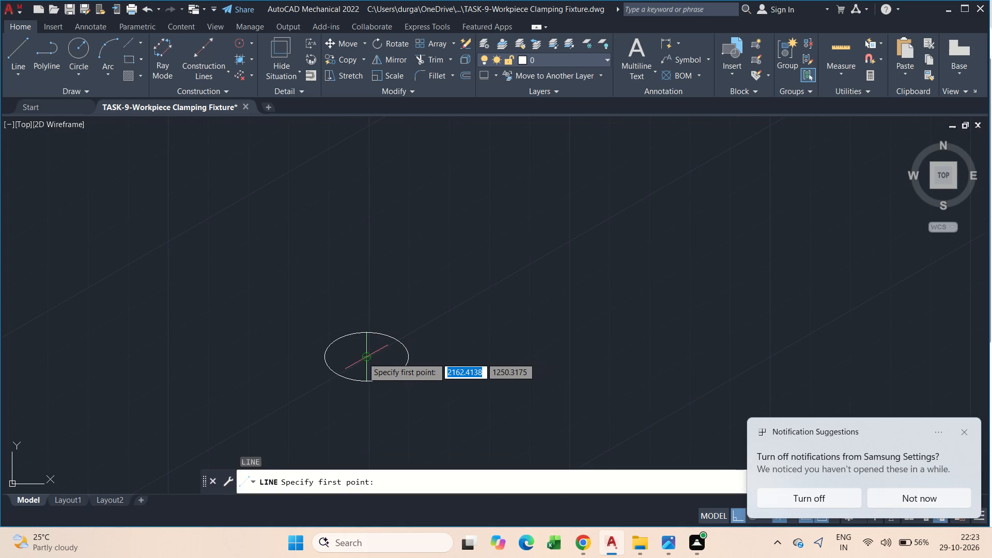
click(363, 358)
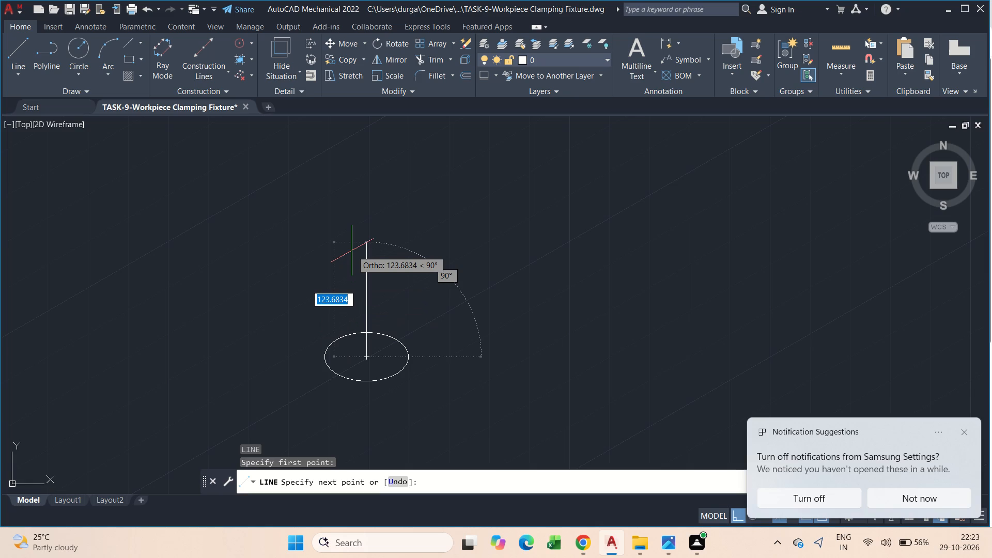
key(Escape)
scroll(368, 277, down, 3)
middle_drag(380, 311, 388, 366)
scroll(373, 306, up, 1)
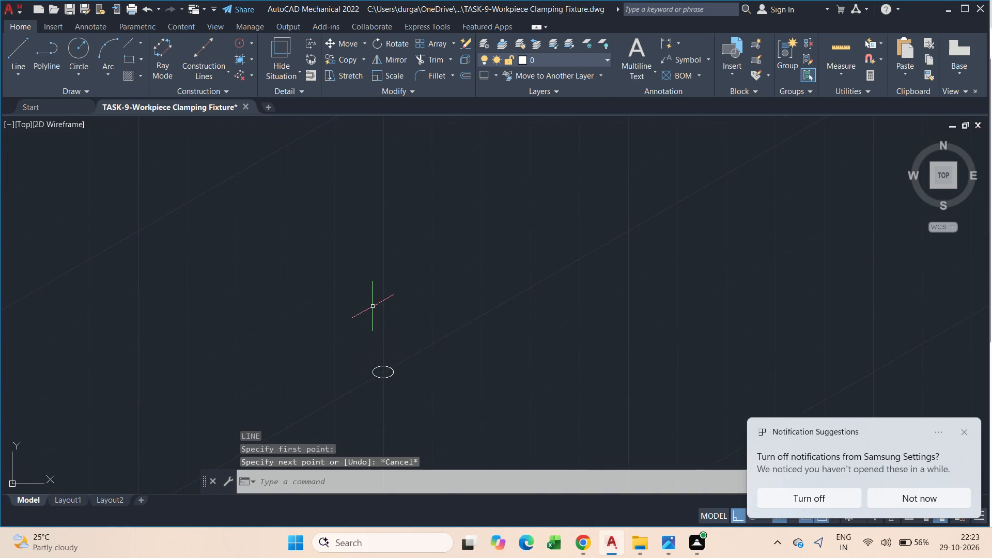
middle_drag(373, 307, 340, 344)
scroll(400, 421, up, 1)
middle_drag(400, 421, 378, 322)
Delete the isocircle, leaving the drawing area clear for a fresh start.
drag(232, 332, 362, 395)
click(402, 426)
key(Delete)
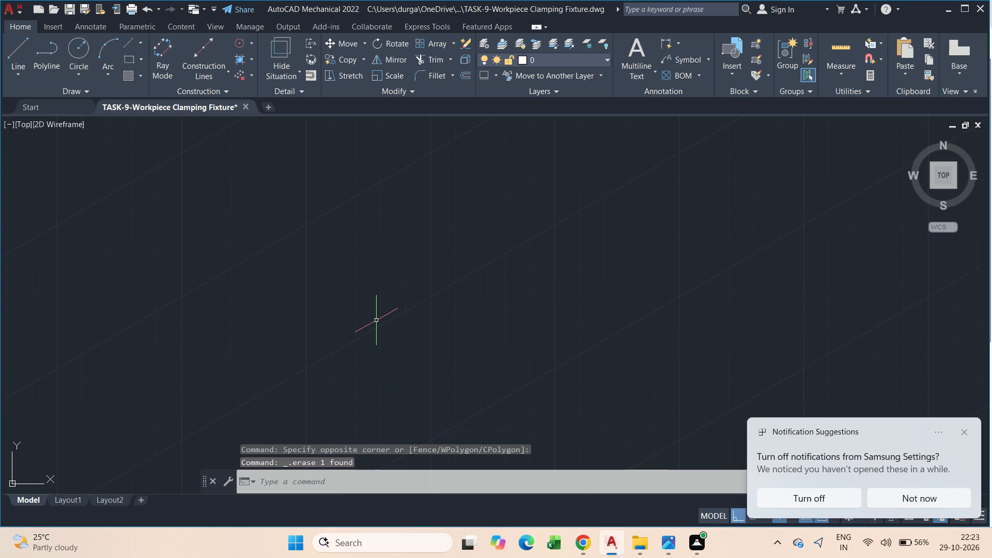
Switch to the top isoplane and draw a 63-unit line at 30° as the long side's bottom edge.
key(F5)
key(F5)
middle_drag(376, 320, 383, 326)
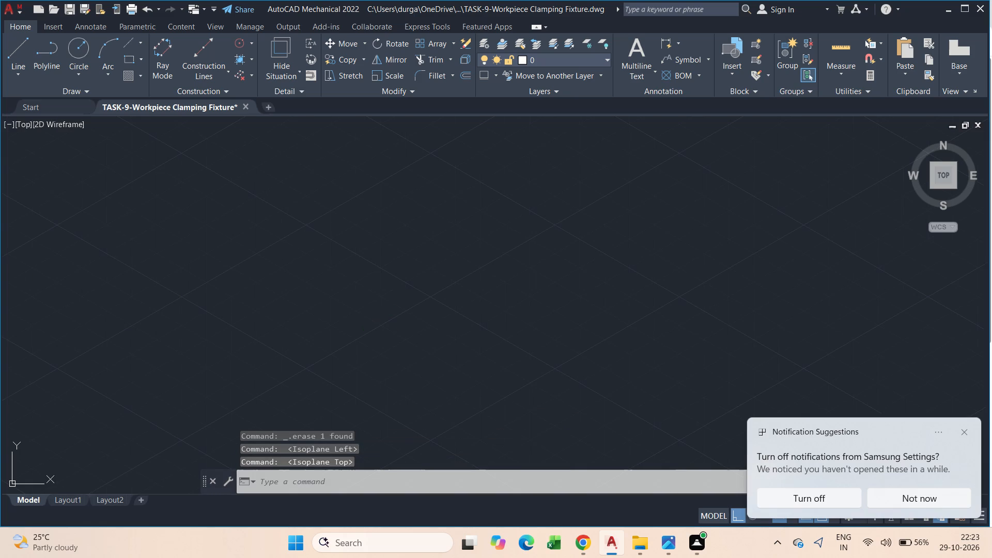
middle_drag(383, 326, 416, 381)
text(l)
key(space)
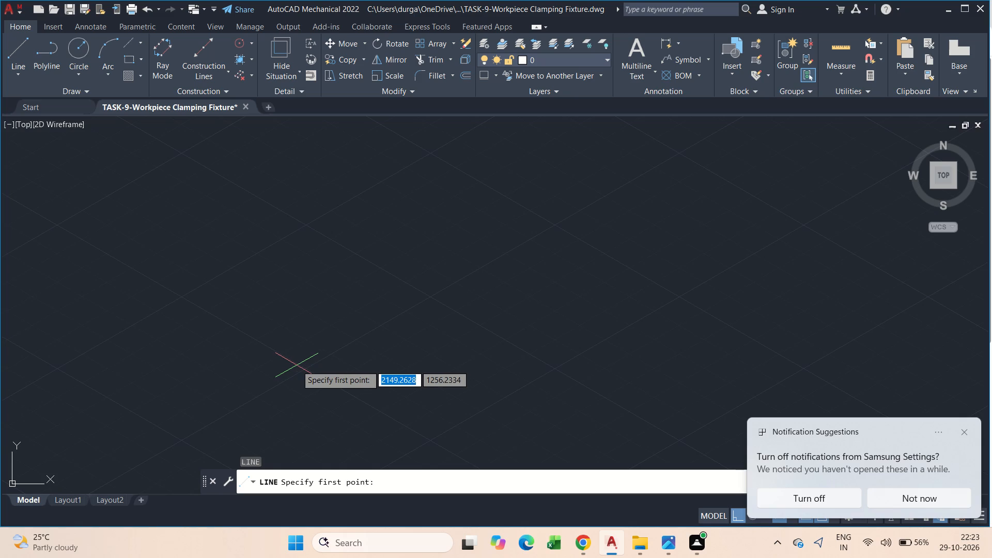
drag(296, 367, 329, 348)
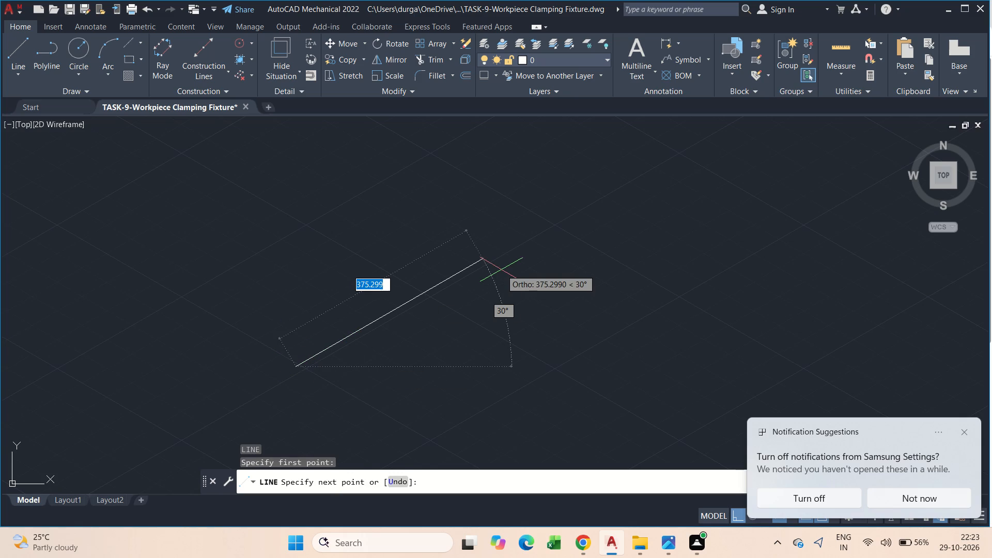
text(63)
key(Return)
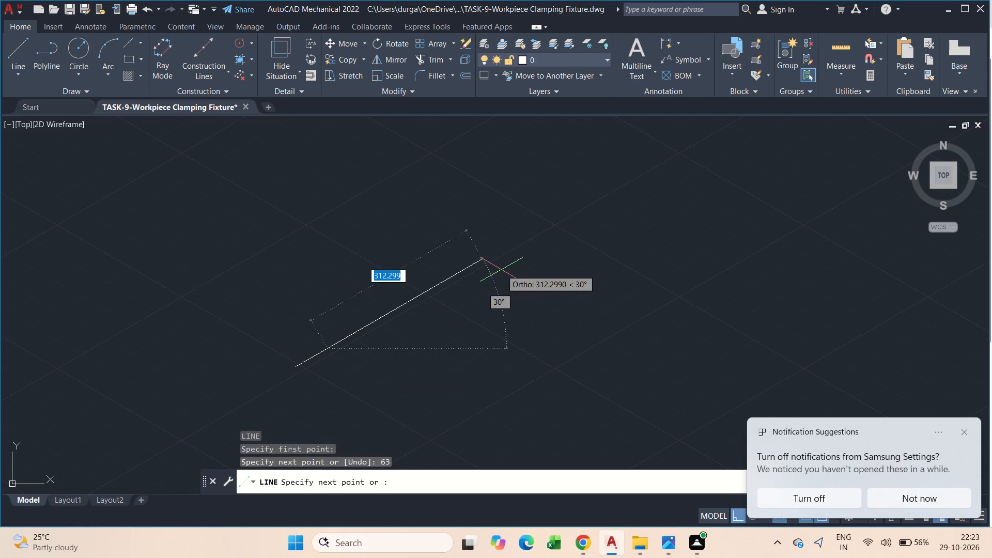
In the right isoplane, continue with a 17-unit line upward and 63 units back at 210°, then join to the start point, completing the side face.
scroll(342, 367, up, 4)
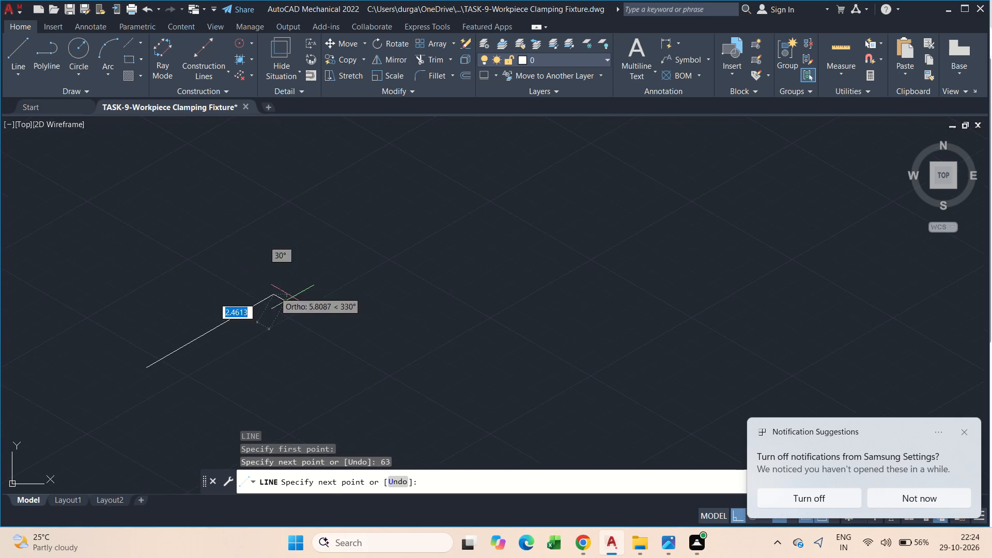
middle_drag(192, 277, 420, 304)
scroll(470, 301, up, 1)
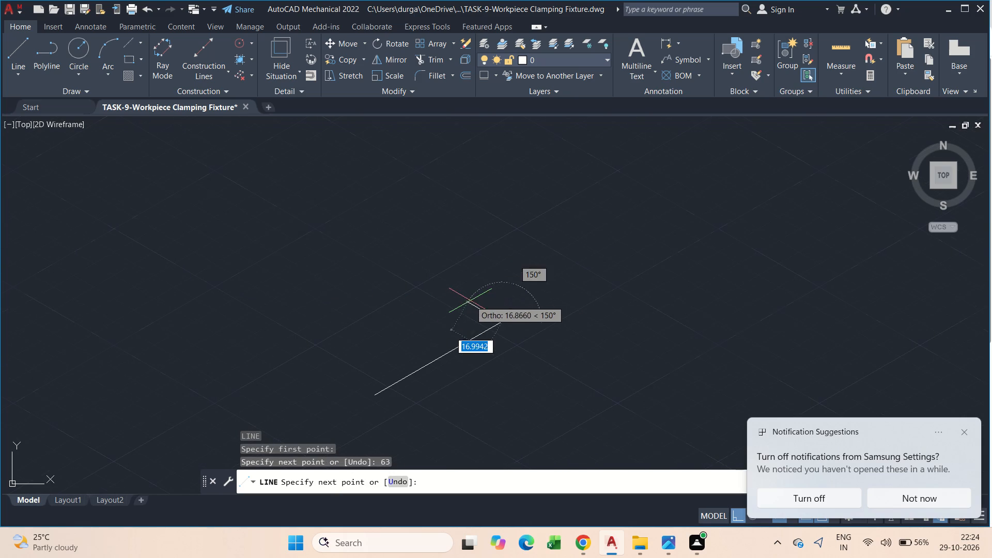
middle_drag(460, 298, 572, 310)
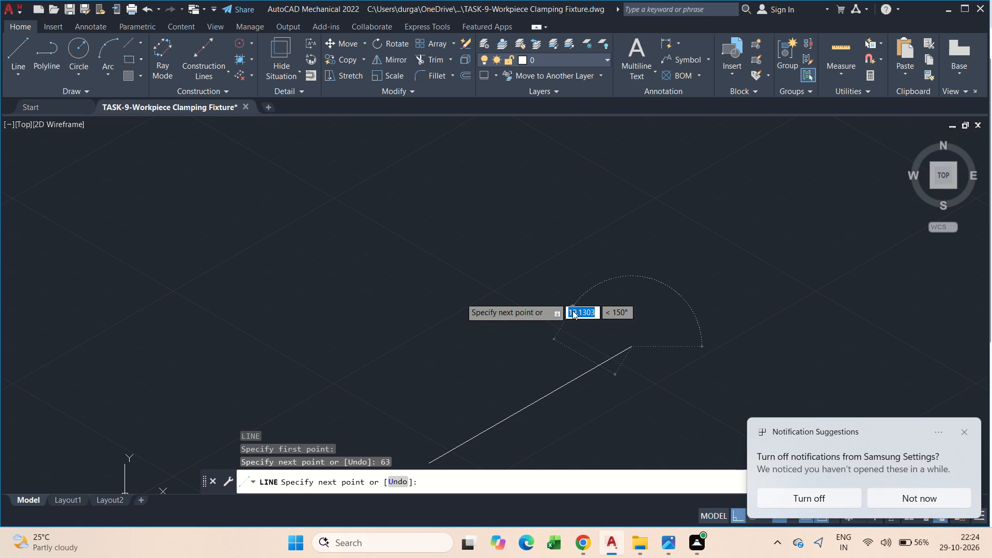
key(F5)
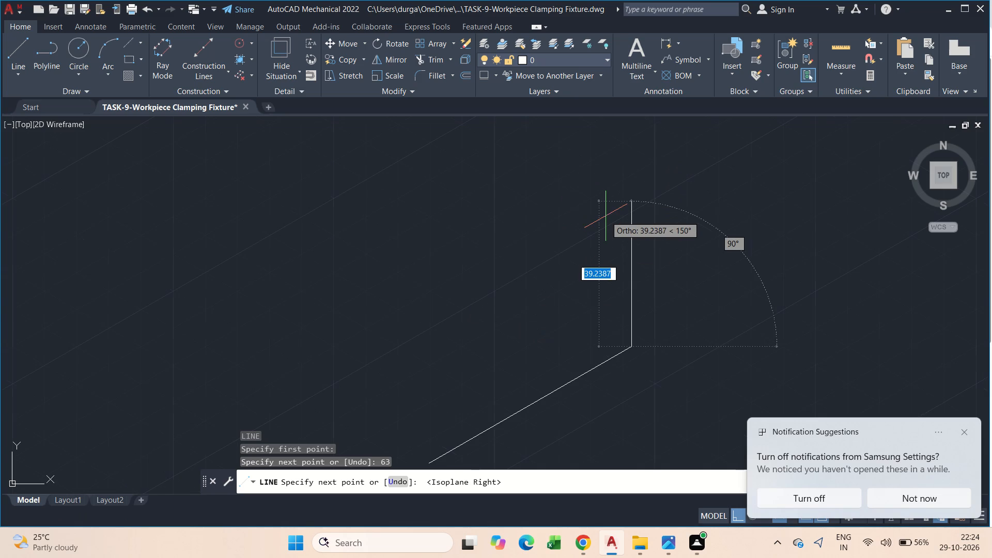
text(17)
key(Return)
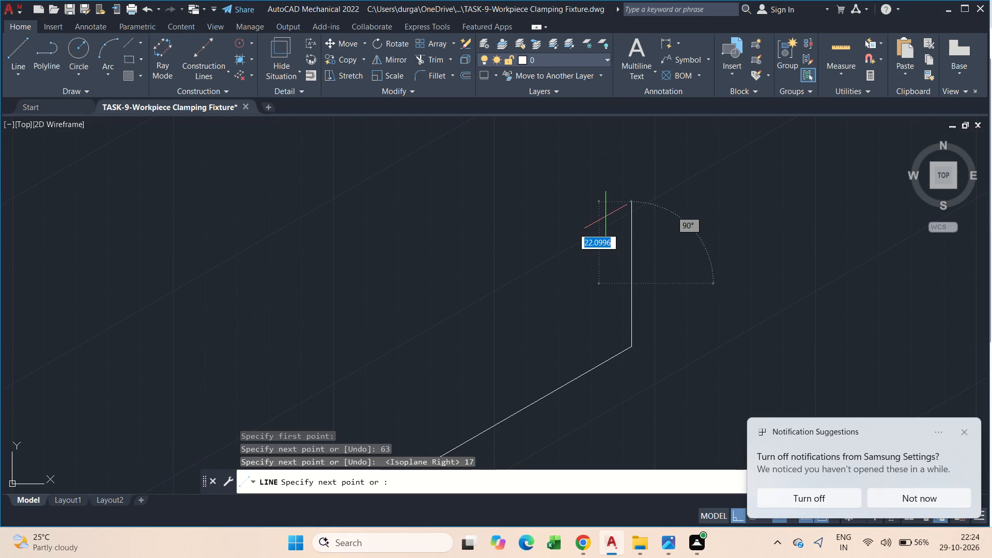
scroll(489, 340, down, 1)
middle_drag(483, 323, 525, 252)
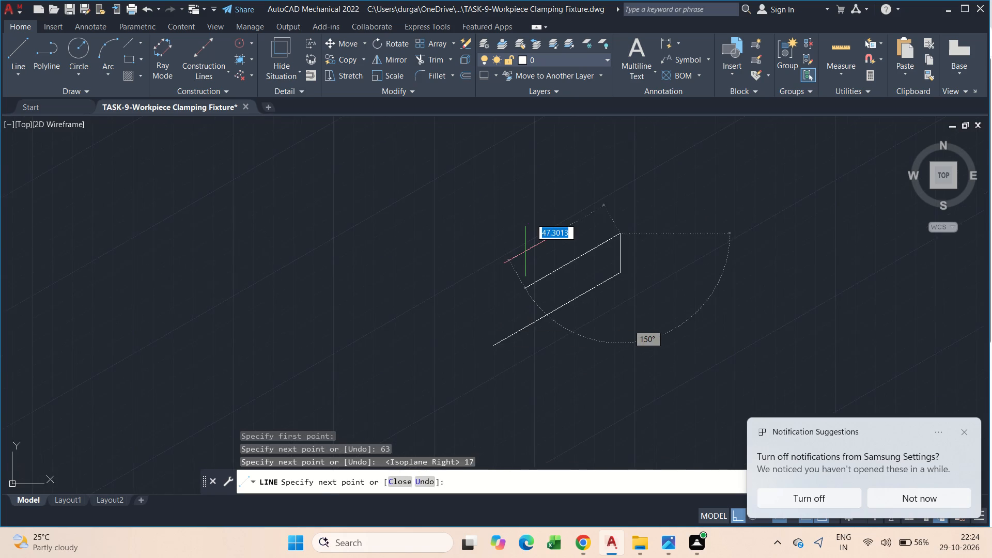
scroll(525, 252, down, 1)
middle_drag(525, 252, 534, 244)
scroll(518, 271, up, 2)
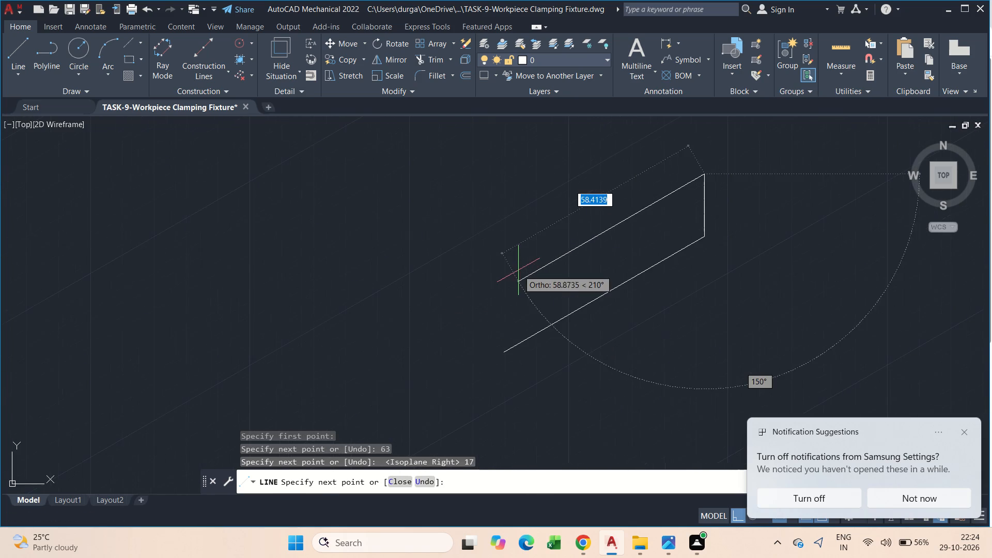
text(63)
key(Return)
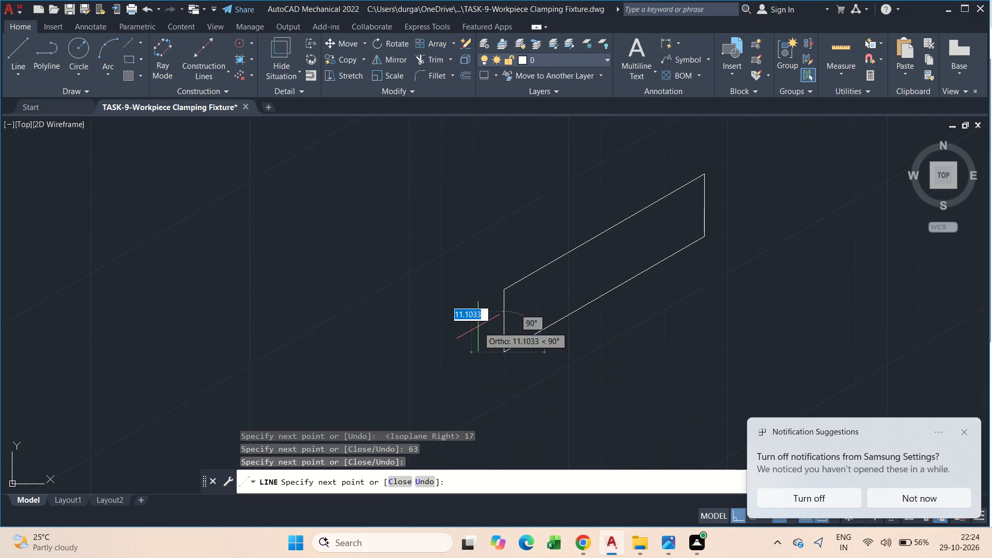
key(Escape)
In the left isoplane, draw a 20-unit line at 150° from the side face's near bottom corner.
middle_drag(626, 296, 483, 371)
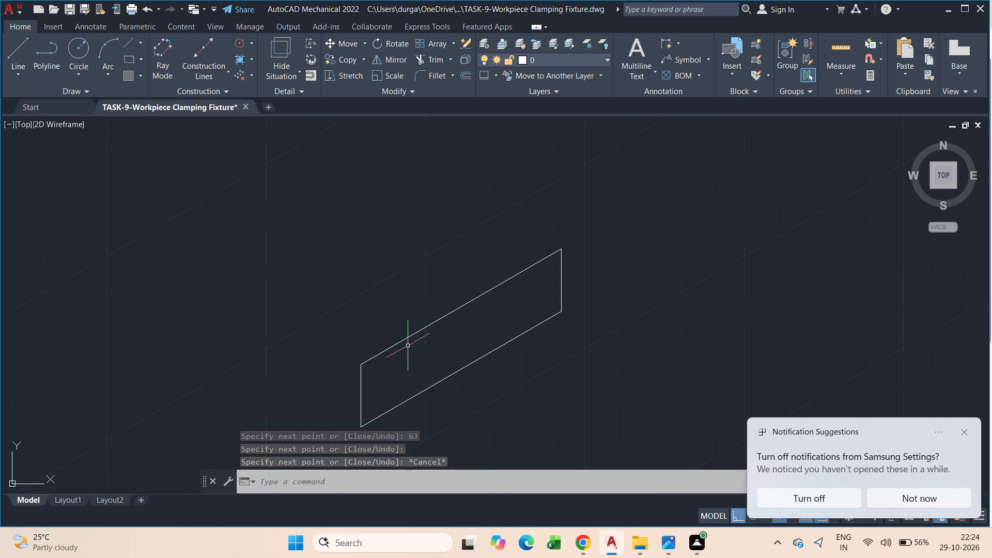
text(l)
key(space)
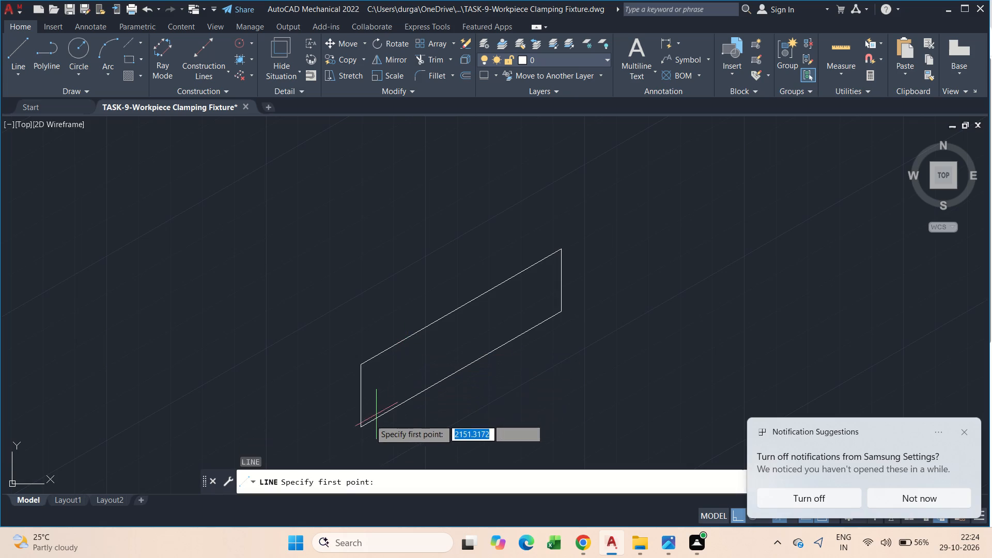
click(363, 424)
middle_drag(314, 386, 579, 357)
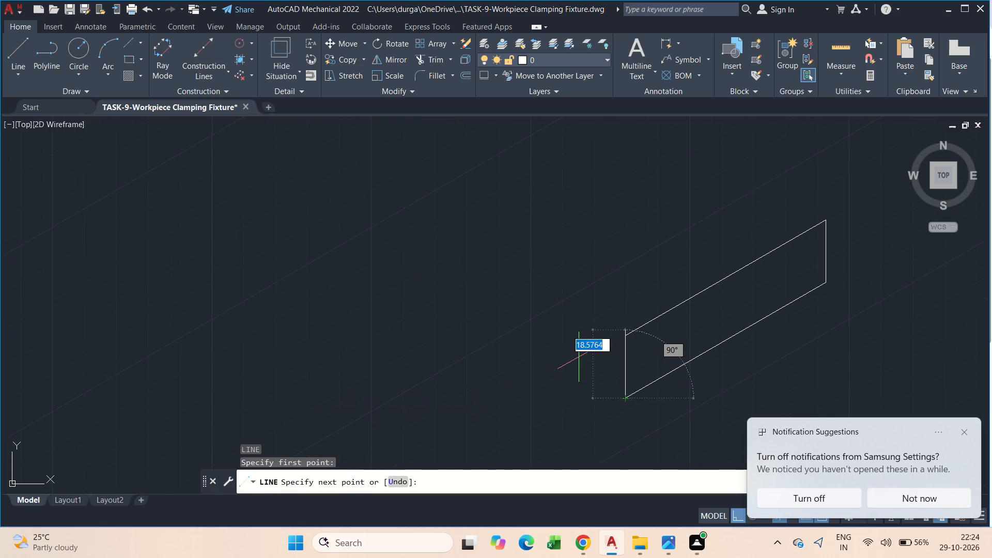
key(F5)
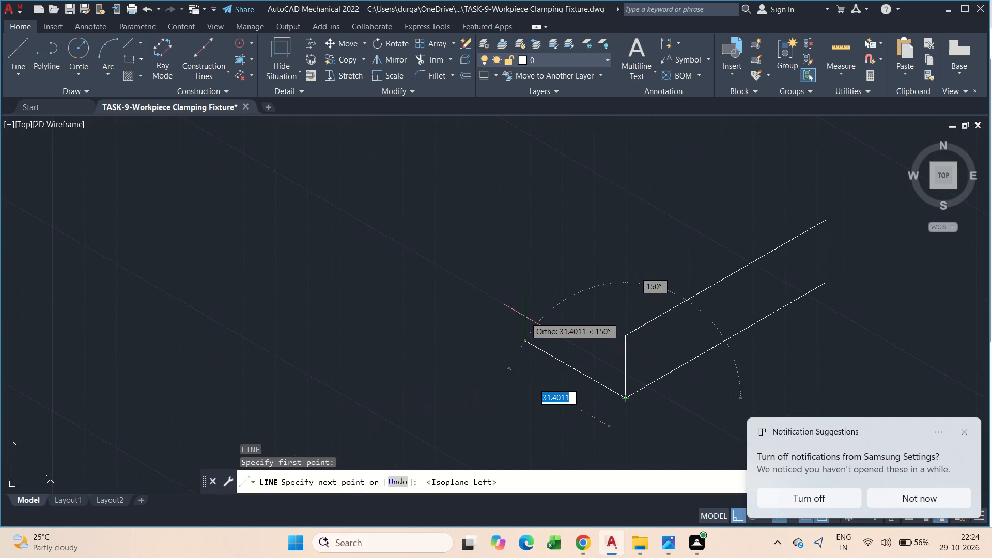
text(20)
key(Return)
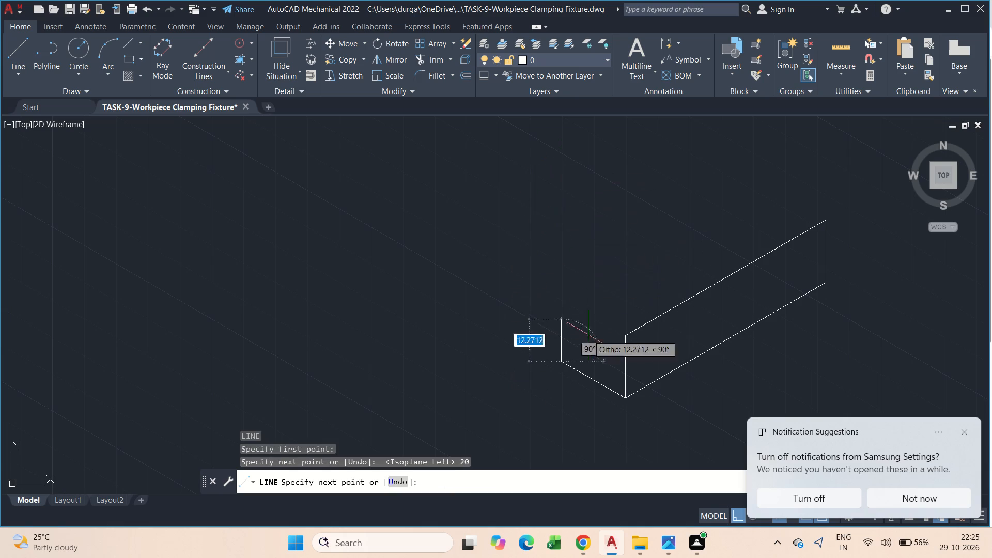
key(Escape)
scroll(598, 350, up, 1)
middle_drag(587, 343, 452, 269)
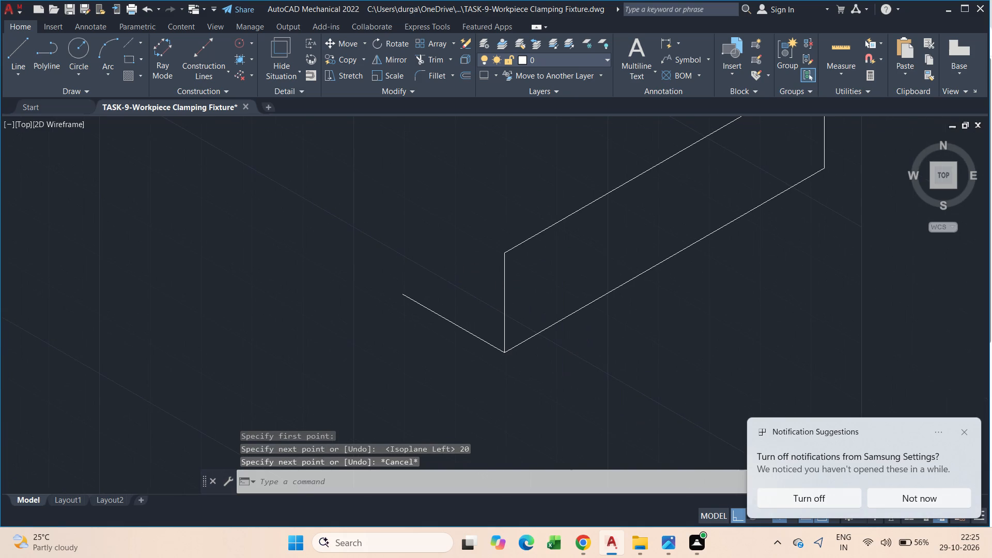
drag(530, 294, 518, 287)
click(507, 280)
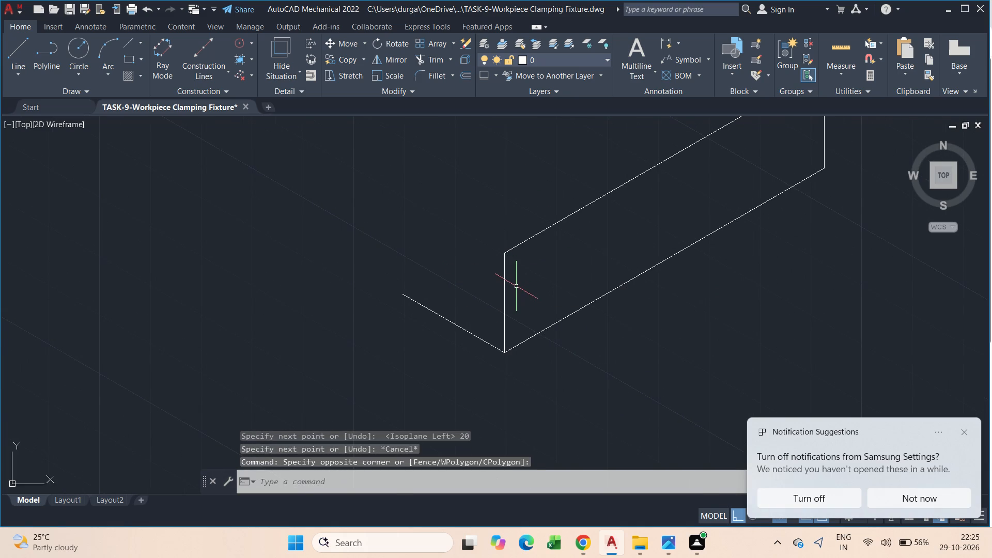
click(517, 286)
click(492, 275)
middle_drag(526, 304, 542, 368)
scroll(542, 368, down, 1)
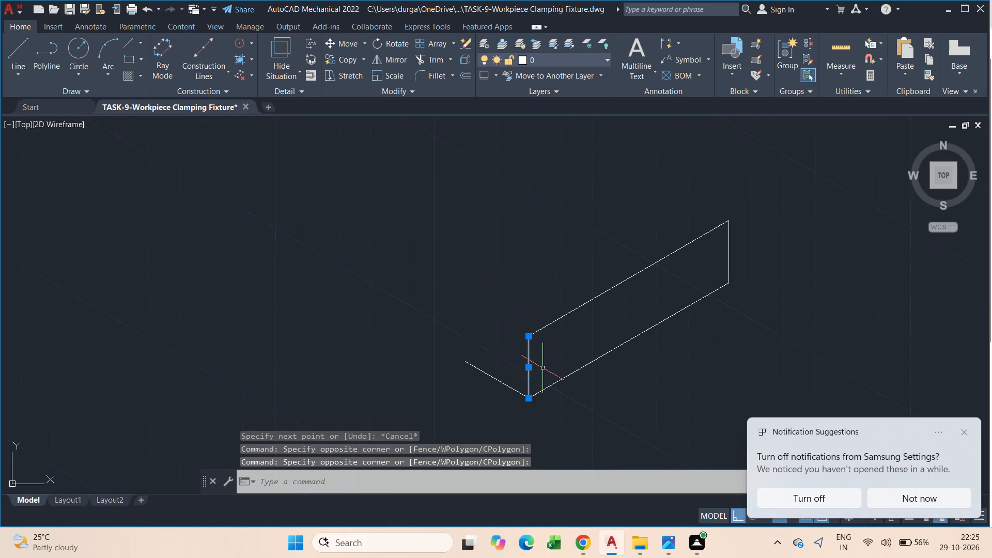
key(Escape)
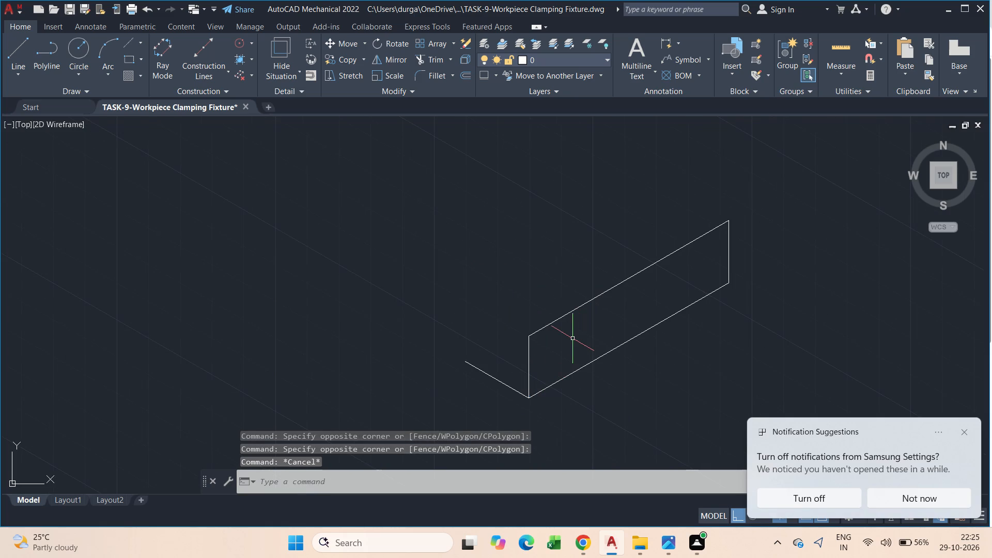
Start the end-face outline at the 20-unit line's free end: 17 up, 6.5 at 330°, 5 down, and 7 at 330° for the slot floor.
text(l)
key(space)
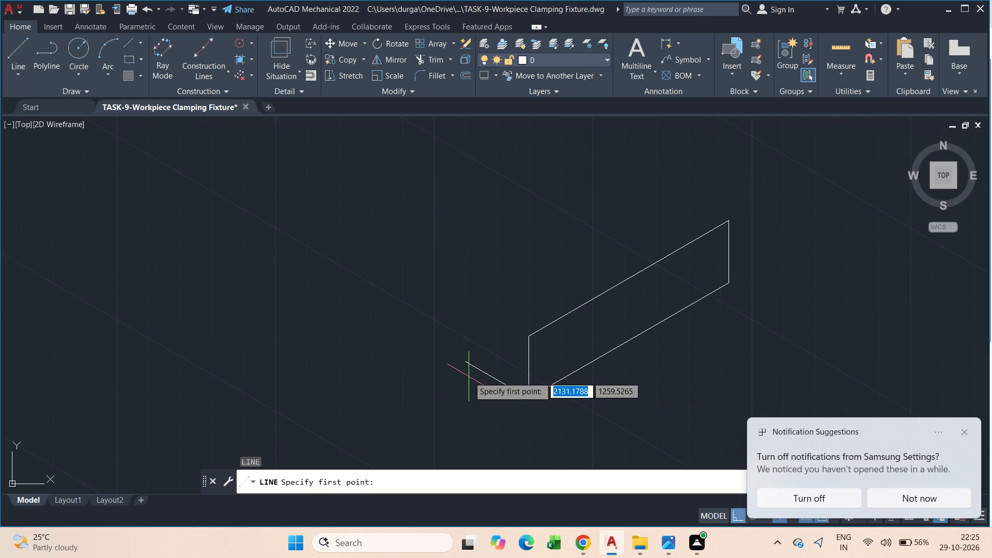
drag(466, 363, 466, 353)
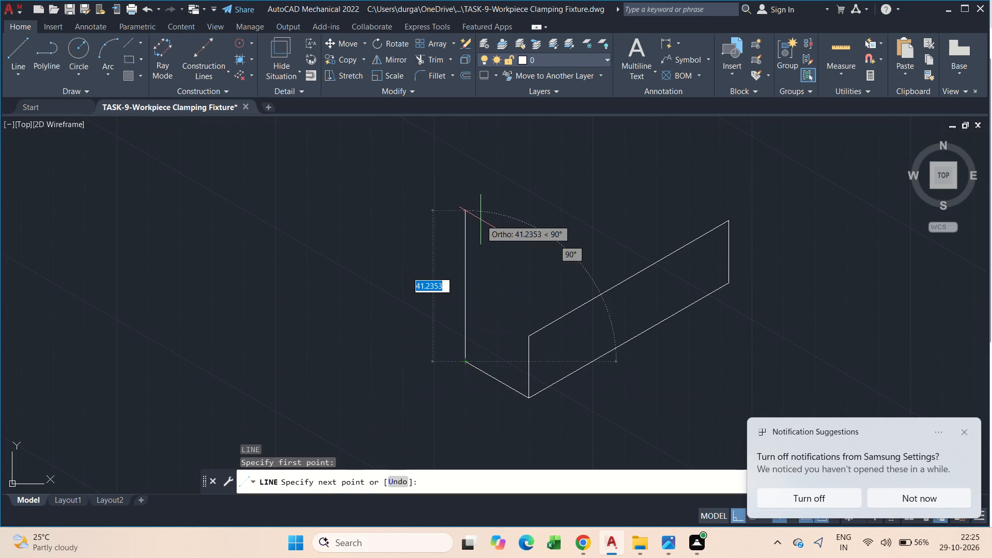
text(17)
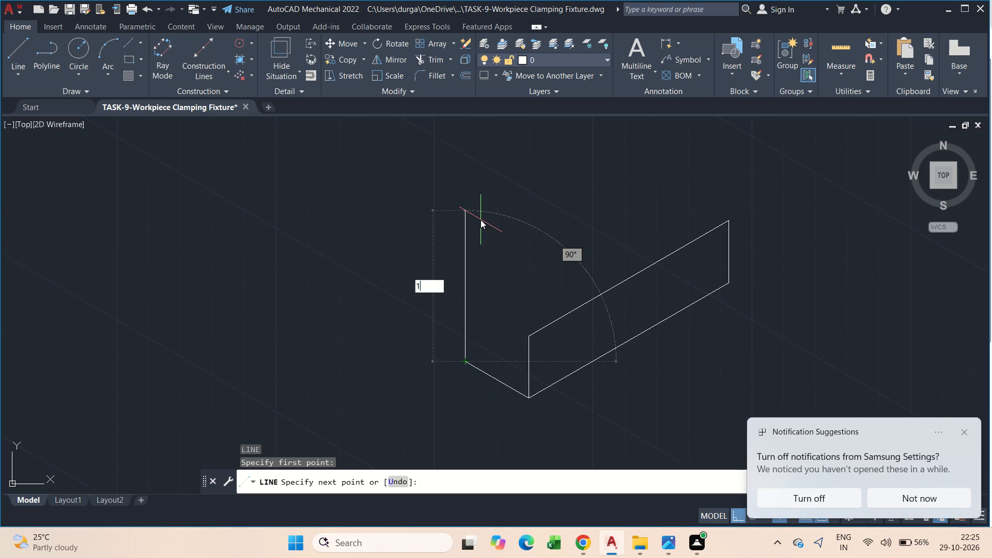
key(Return)
scroll(481, 311, up, 2)
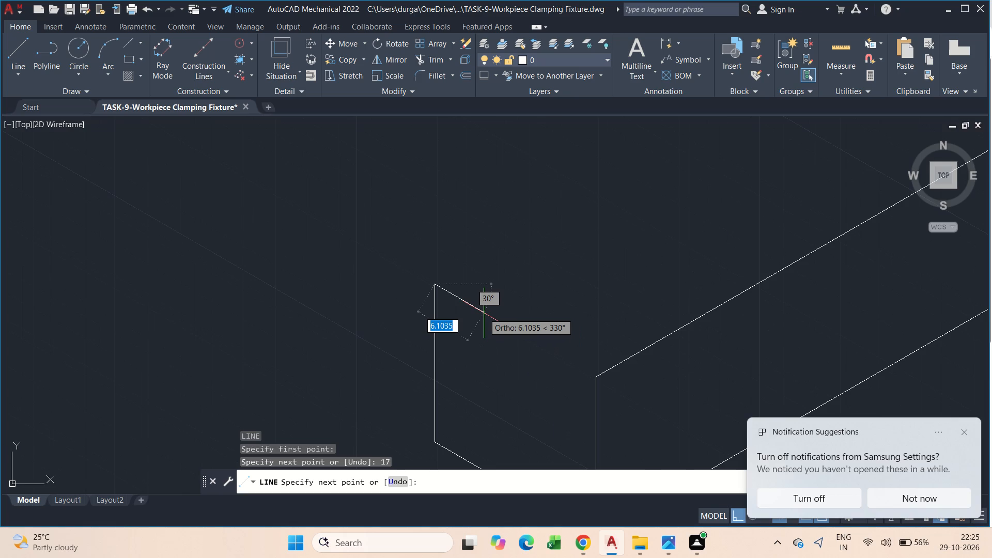
text(6.5)
key(Return)
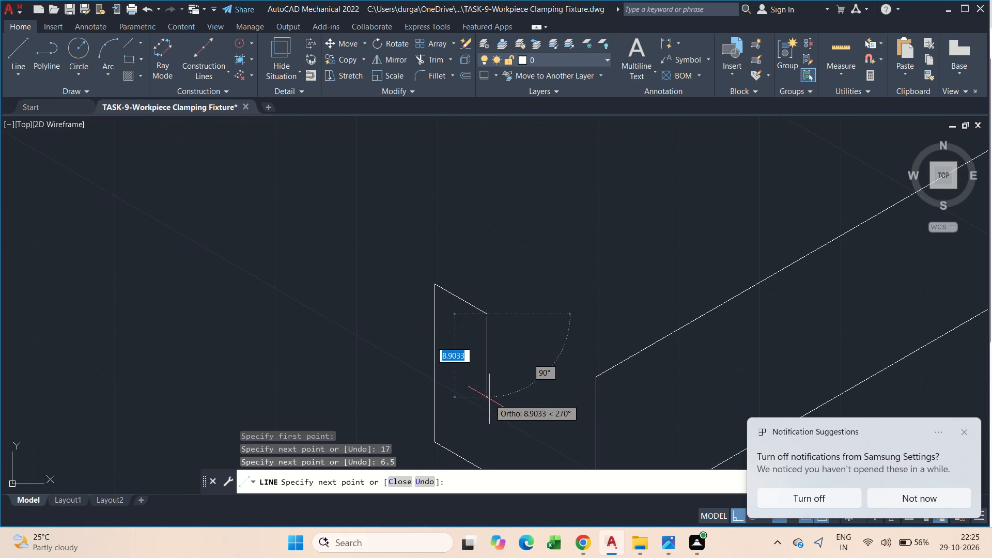
key(5)
key(Return)
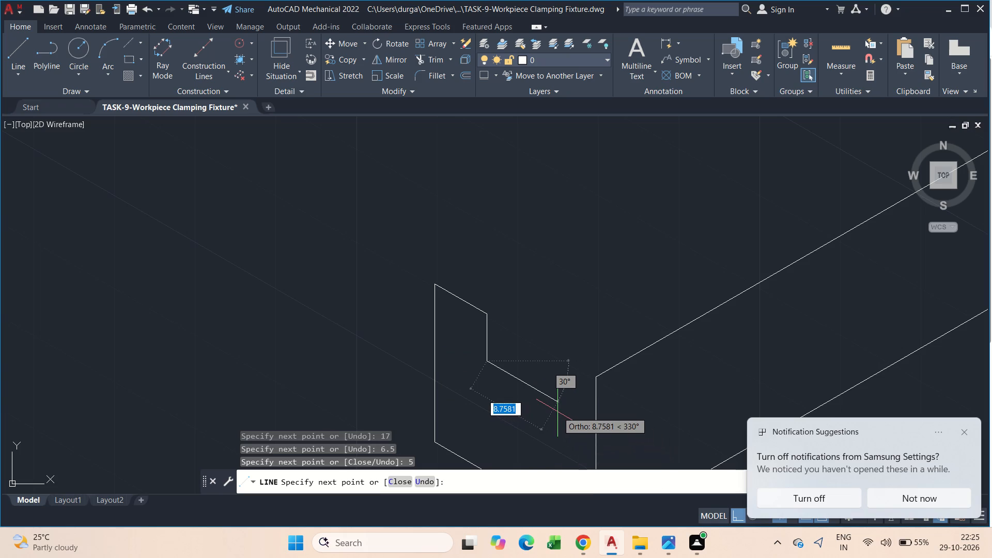
key(7)
key(Return)
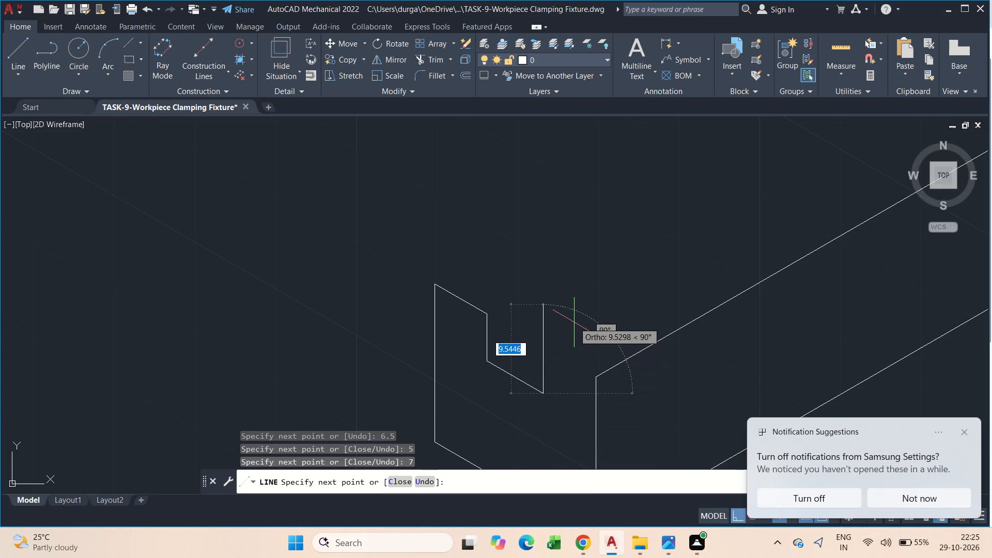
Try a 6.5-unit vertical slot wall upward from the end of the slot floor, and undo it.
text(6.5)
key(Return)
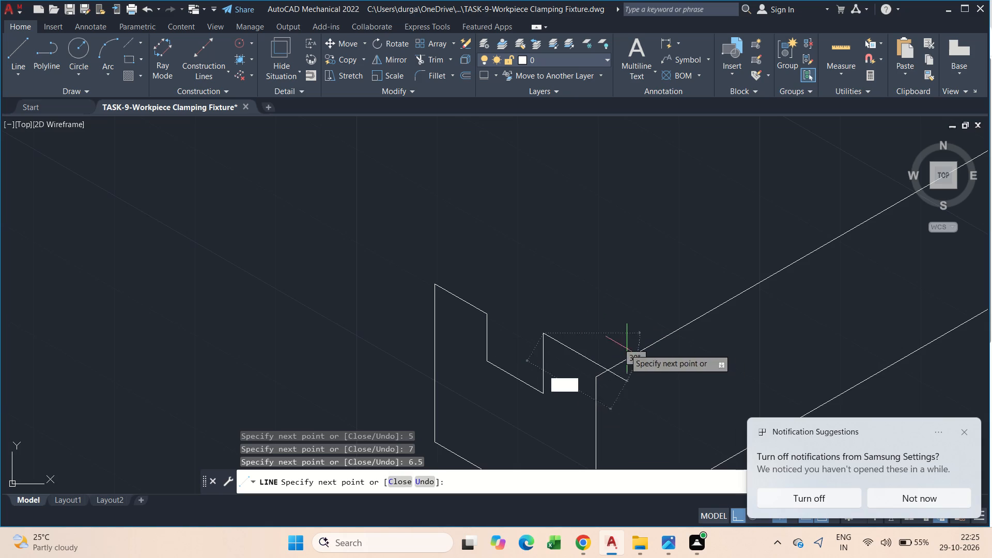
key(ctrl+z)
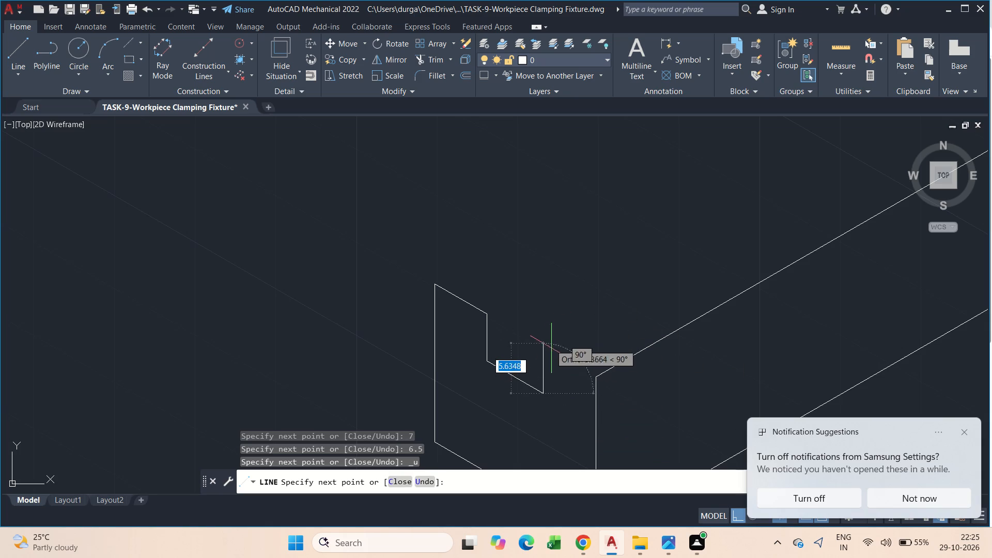
Draw the slot's second wall 5 units upward and join it to the side face's near upper corner.
key(5)
key(Return)
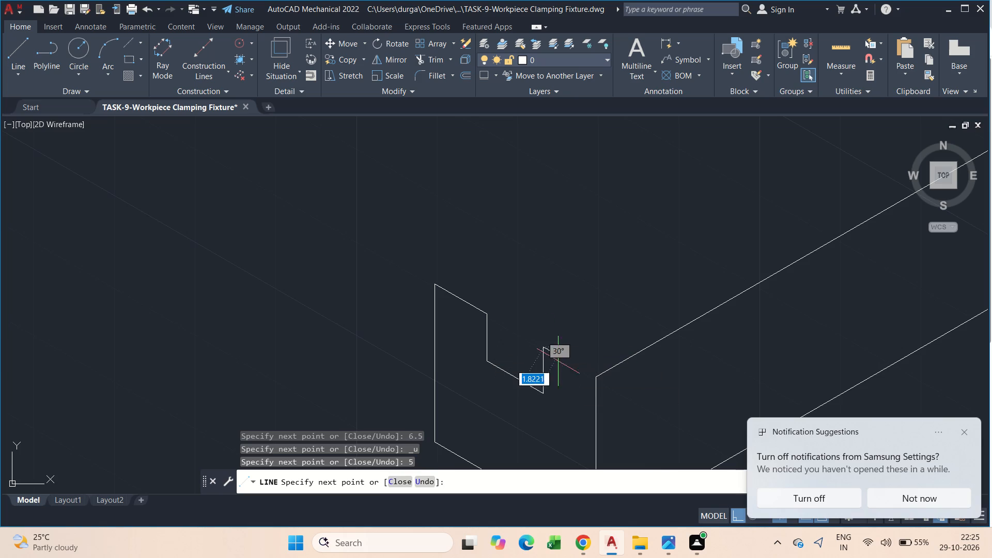
click(595, 376)
key(Escape)
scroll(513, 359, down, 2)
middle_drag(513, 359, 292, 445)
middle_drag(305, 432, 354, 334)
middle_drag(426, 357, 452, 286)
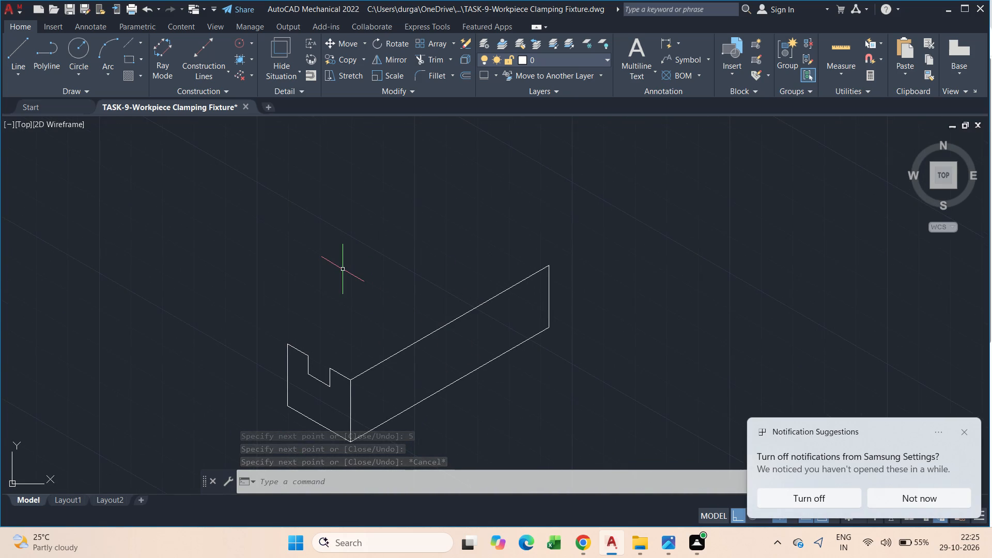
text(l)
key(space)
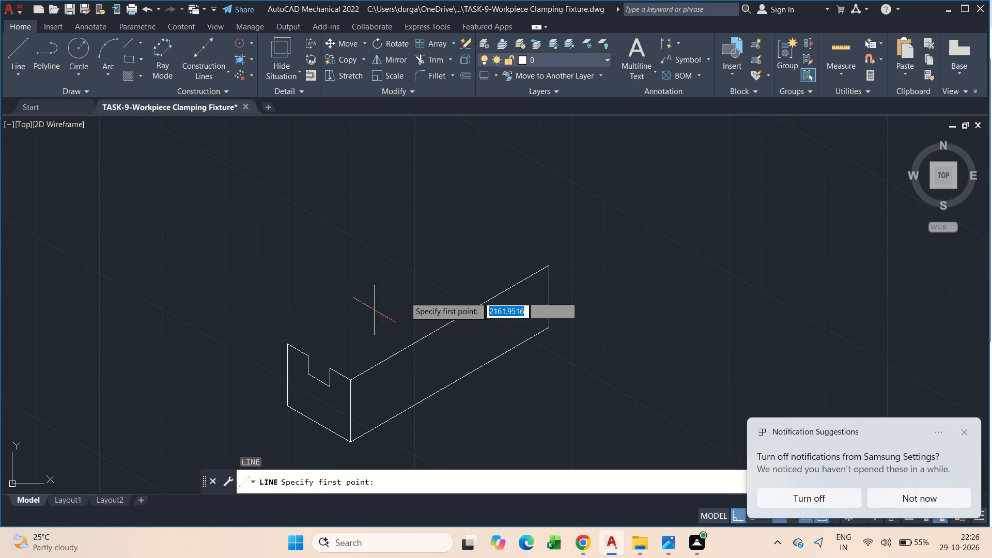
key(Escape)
Copy the side face's top edge from its near end to the end face's far upper corner.
drag(526, 295, 520, 290)
drag(502, 273, 502, 293)
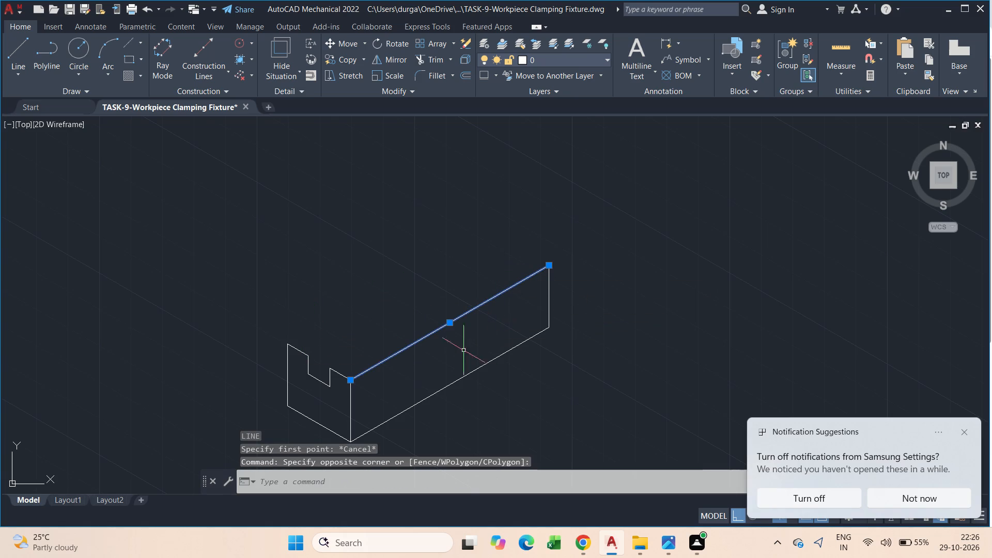
key(c)
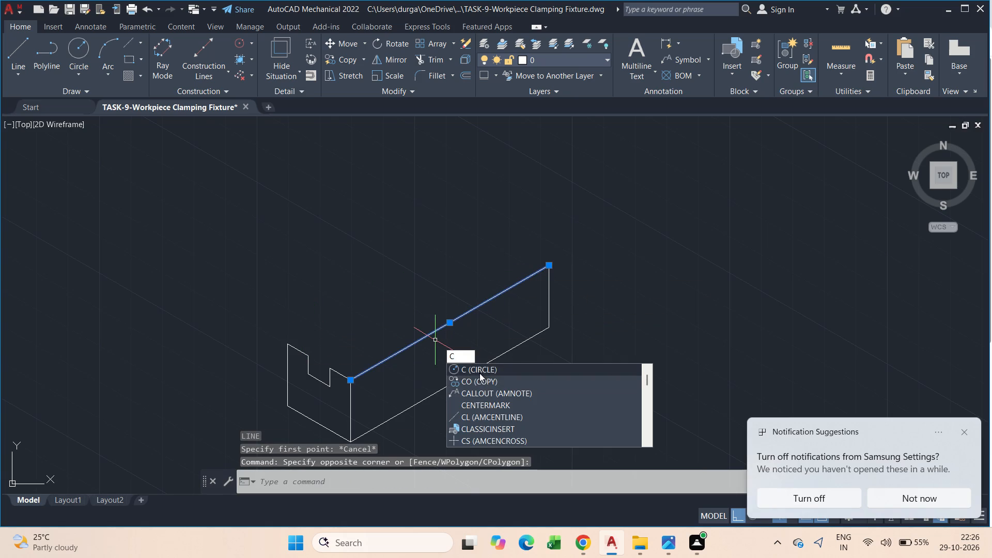
click(479, 380)
click(346, 377)
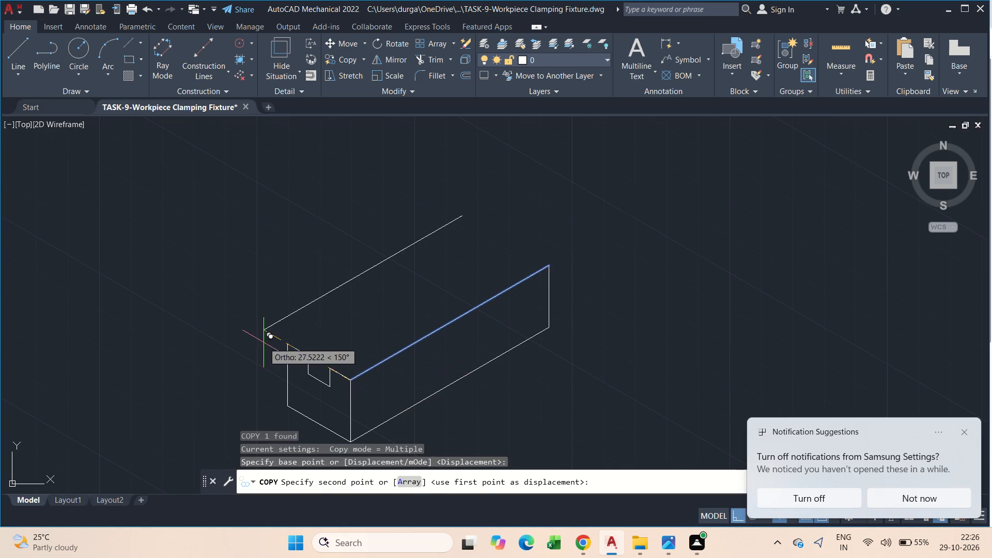
click(288, 342)
key(Escape)
middle_click(392, 339)
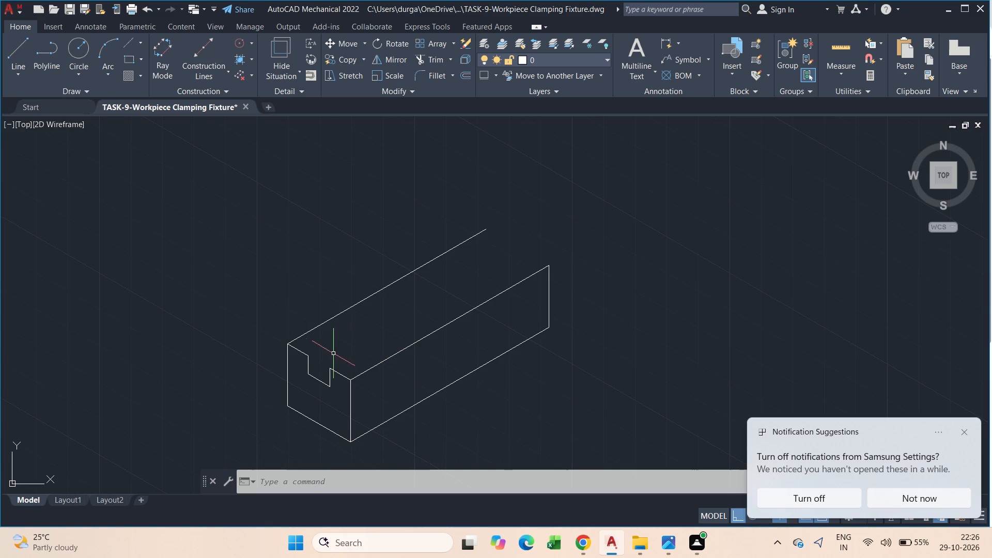
Close the top face's back end with a line from the copied edge's end to the side face's back upper corner.
scroll(314, 350, up, 1)
key(Escape)
scroll(286, 365, up, 3)
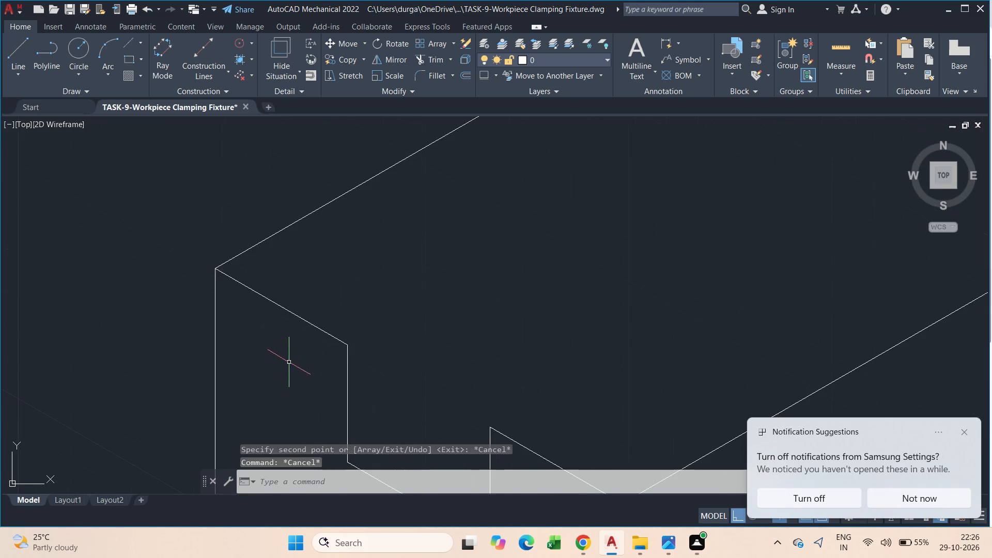
scroll(306, 326, down, 2)
middle_drag(317, 315, 263, 396)
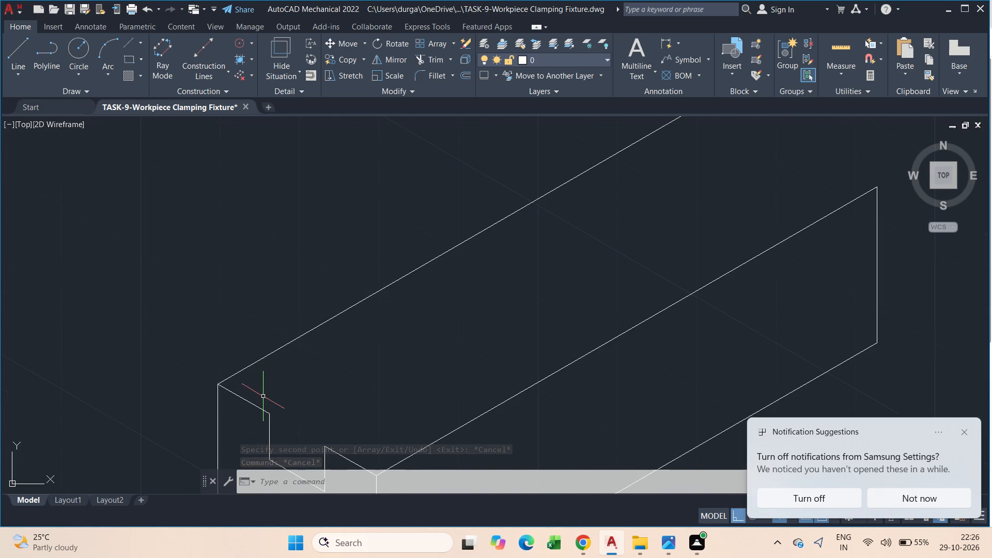
scroll(373, 312, down, 1)
text(l)
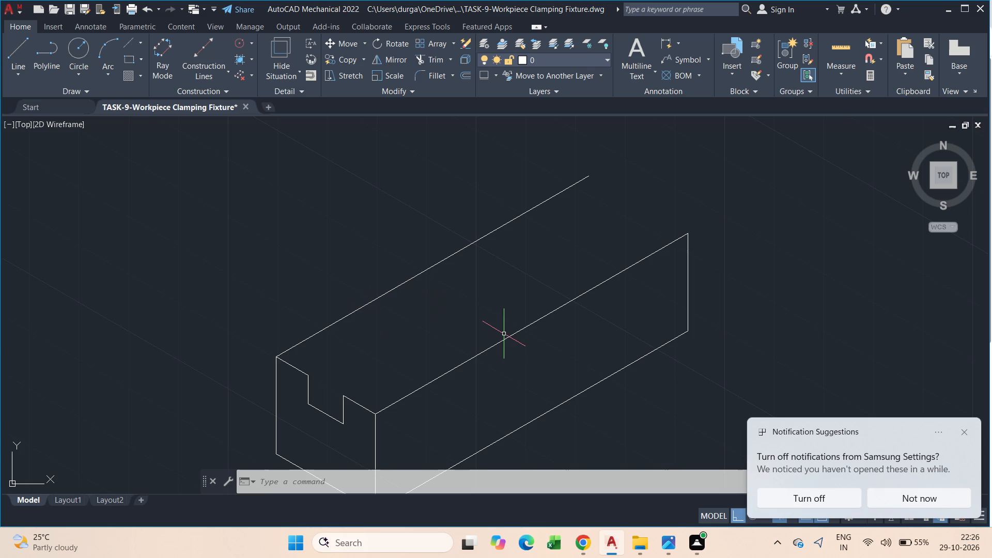
key(space)
drag(586, 179, 613, 198)
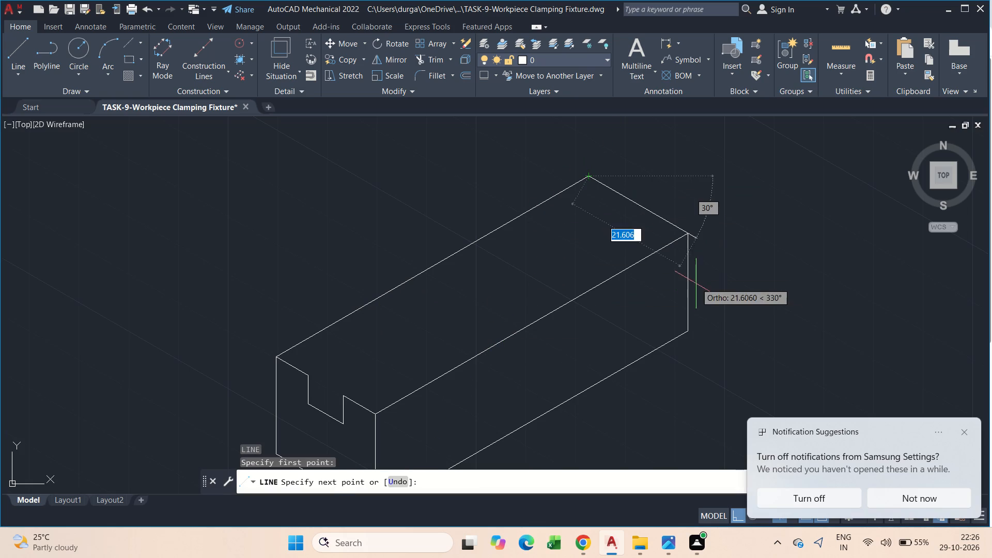
click(688, 235)
key(Escape)
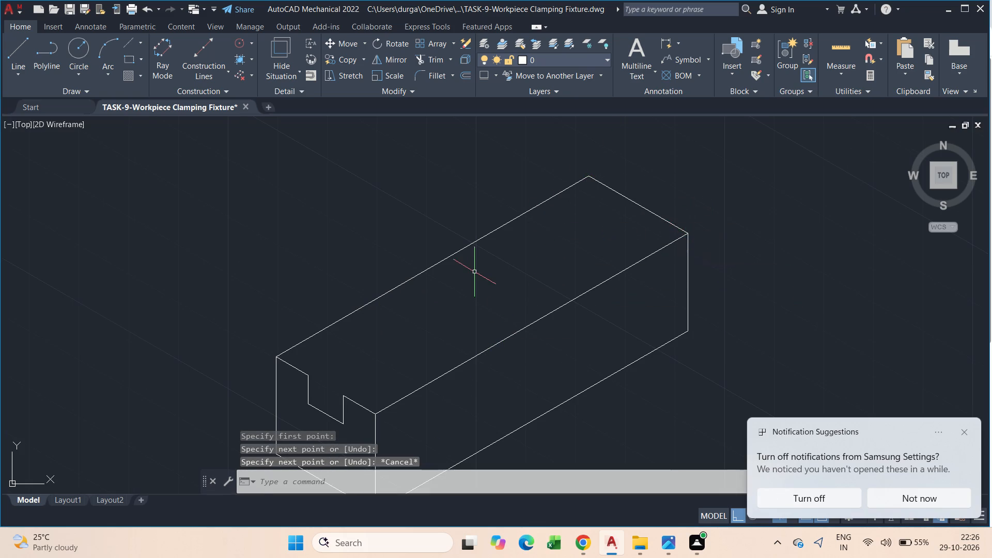
Draw a line at 330° across the block from the far top edge's midpoint, stretched about 16 units beyond that edge at 150°.
scroll(474, 272, down, 1)
middle_drag(472, 276, 401, 275)
text(l)
key(space)
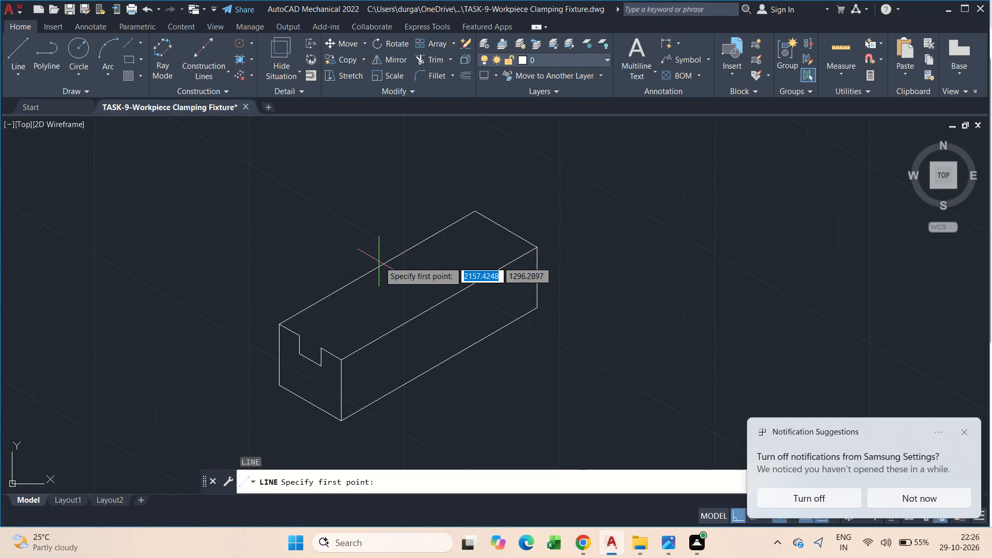
drag(376, 267, 399, 283)
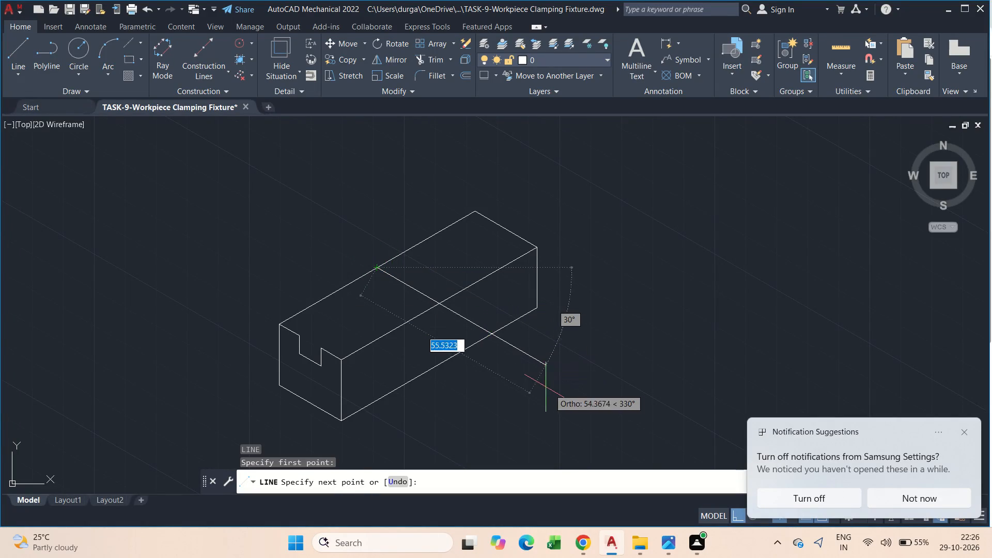
click(554, 393)
key(Escape)
drag(398, 263, 398, 268)
click(398, 284)
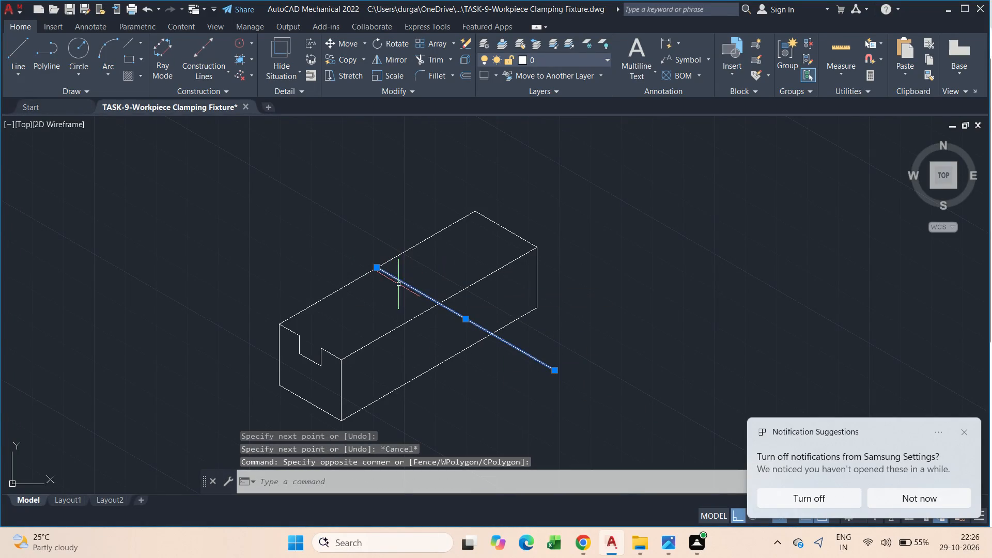
click(379, 268)
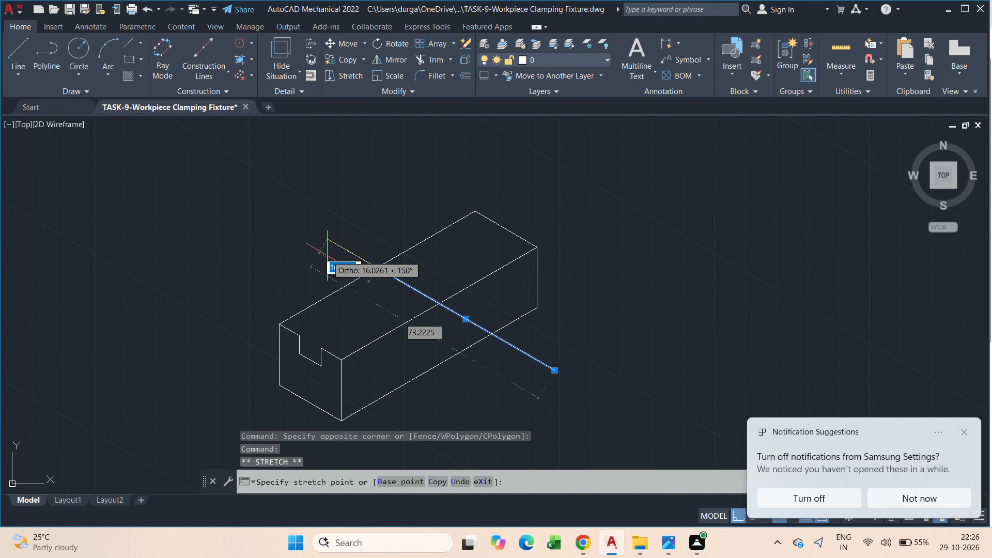
click(327, 255)
key(Escape)
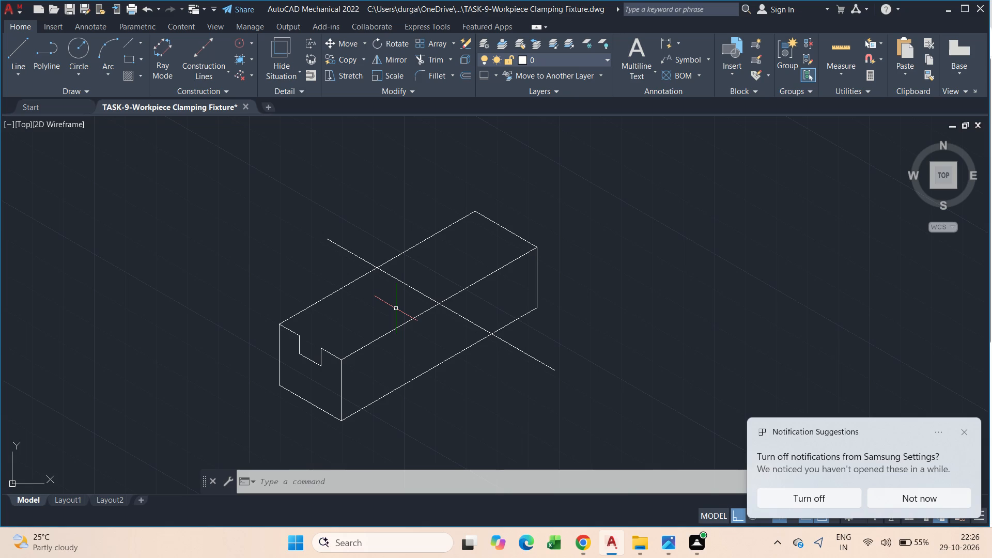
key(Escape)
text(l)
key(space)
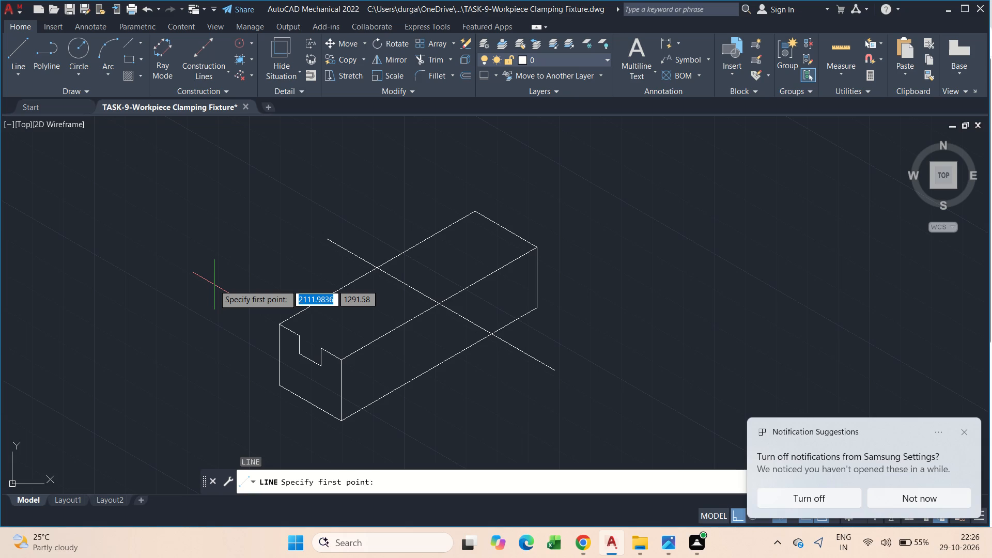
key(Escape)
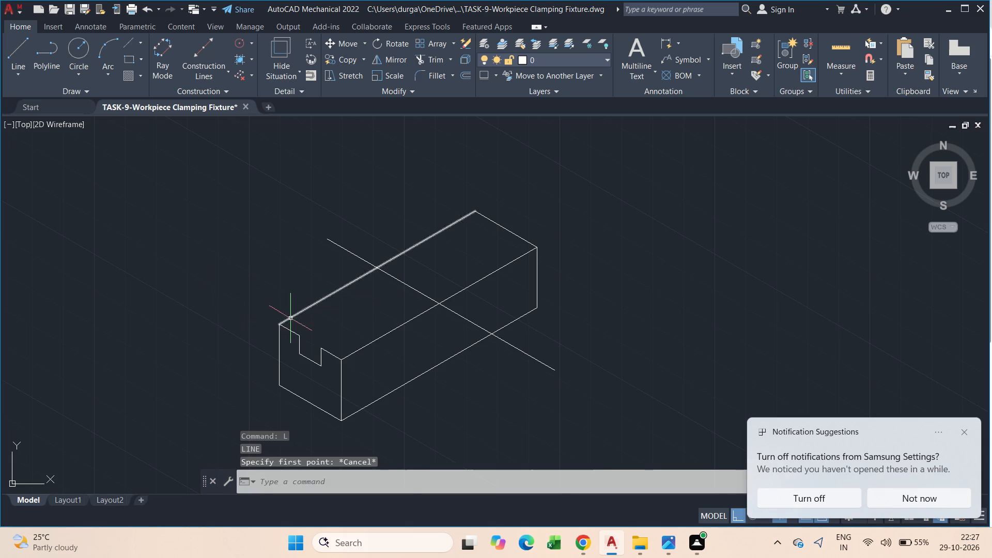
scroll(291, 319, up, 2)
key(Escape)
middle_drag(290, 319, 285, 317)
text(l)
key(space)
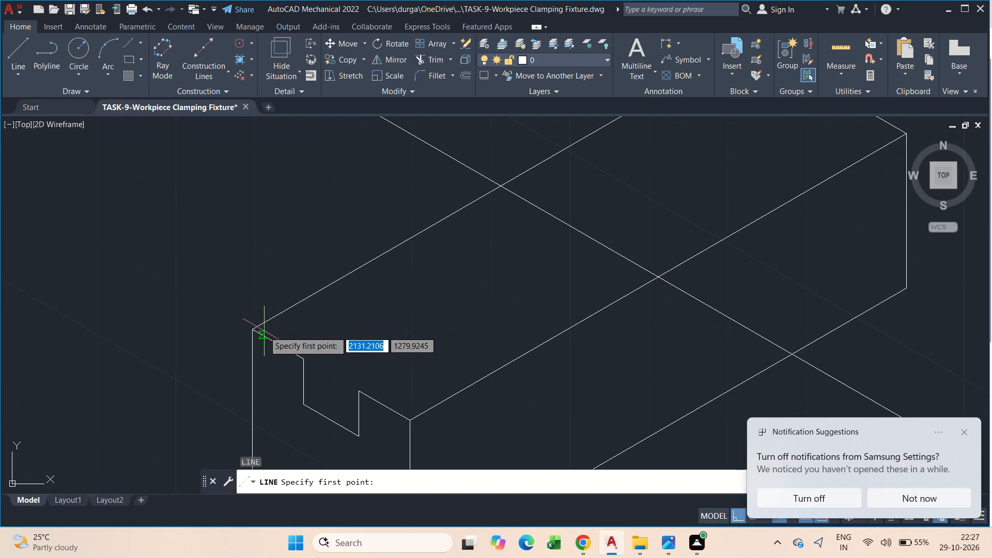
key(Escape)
In the top isoplane, draw a line 7.5 units at 30° from the end face's far upper corner, continuing at 330° across the top.
scroll(292, 354, up, 2)
text(l)
key(space)
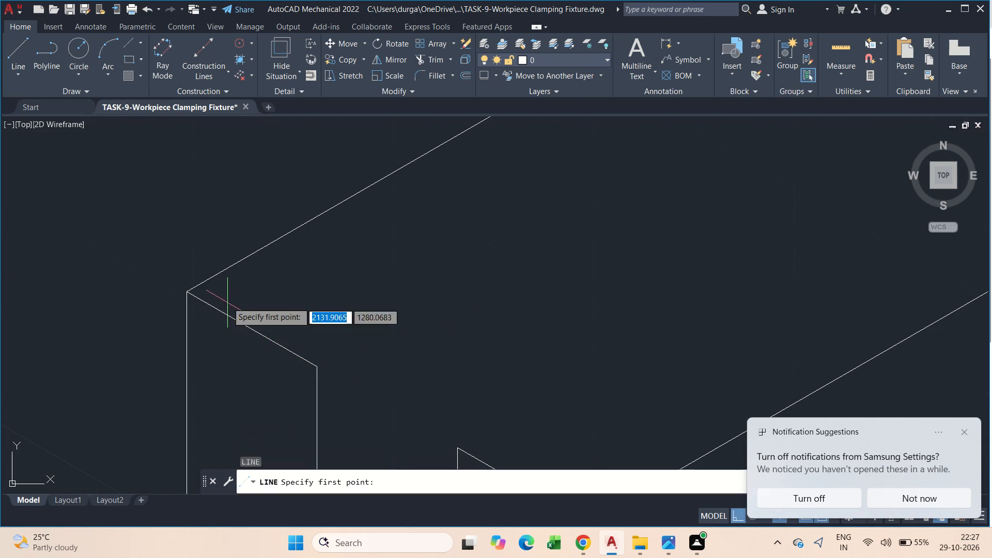
click(184, 289)
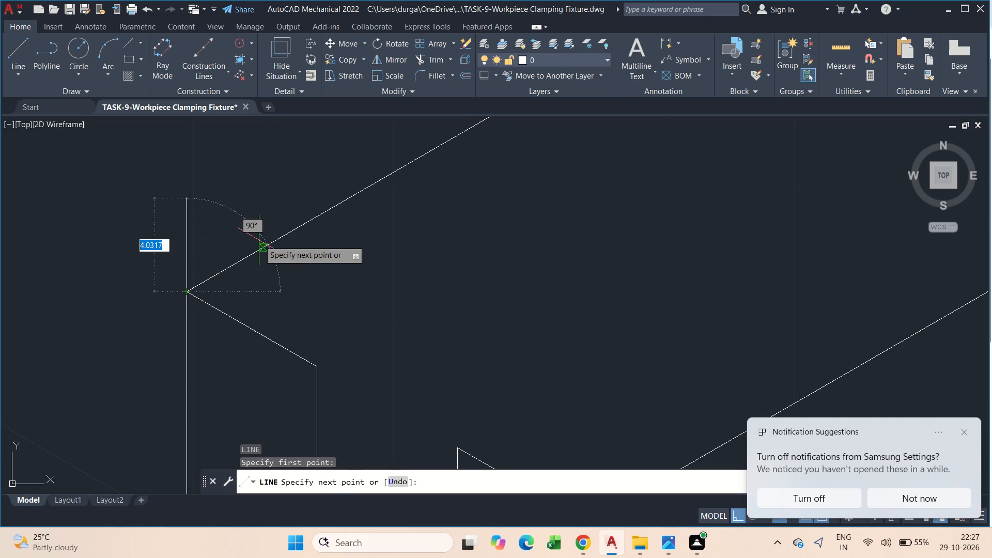
text(7.5)
key(Return)
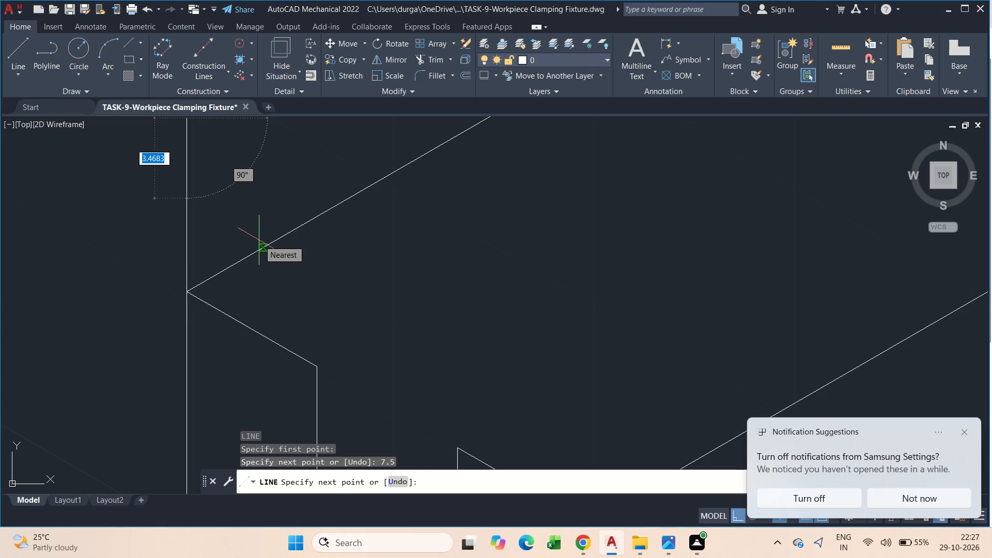
key(ctrl+z)
key(F5)
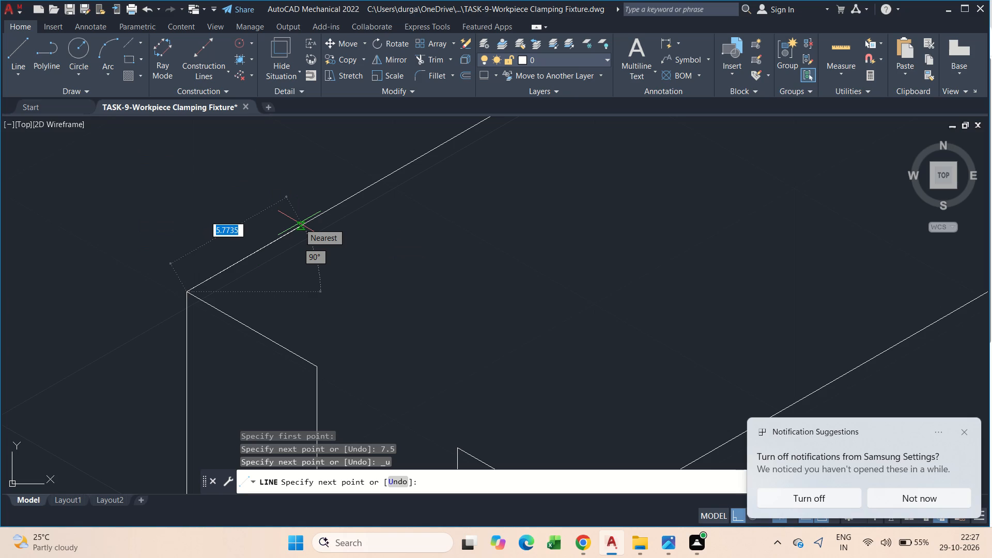
text(7.5)
key(Return)
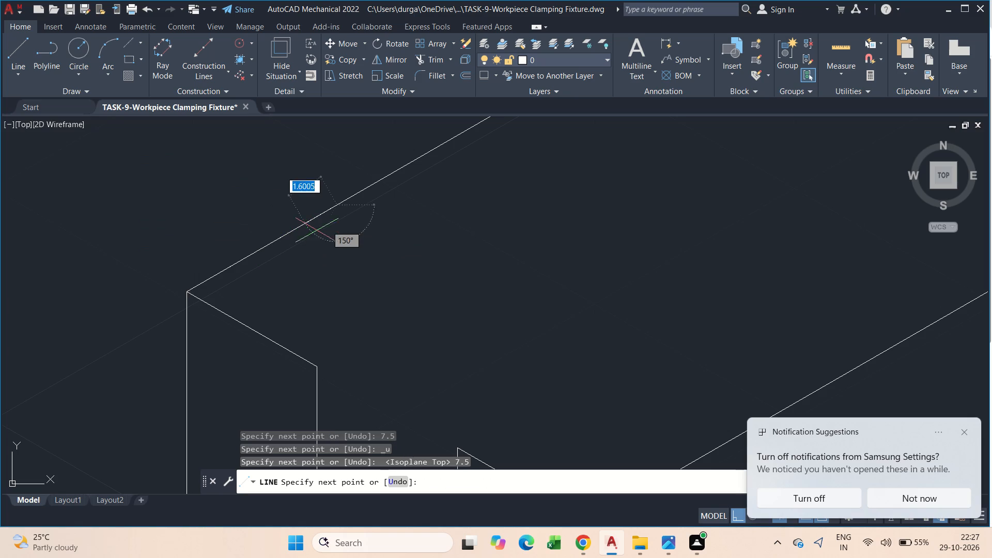
click(553, 316)
key(Escape)
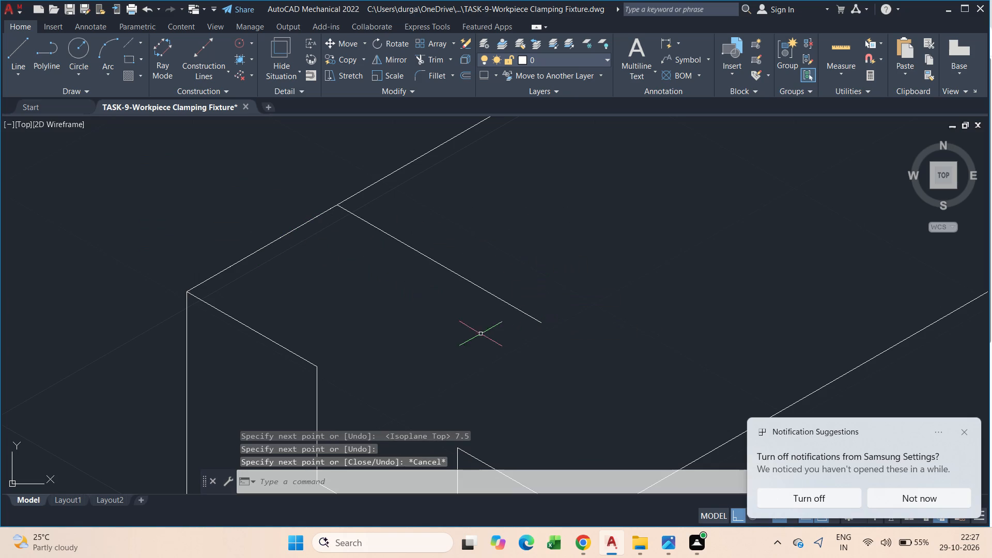
Draw a line at 30° from the top of the slot's far wall, crossing the 330° line on the top face.
text(l)
key(space)
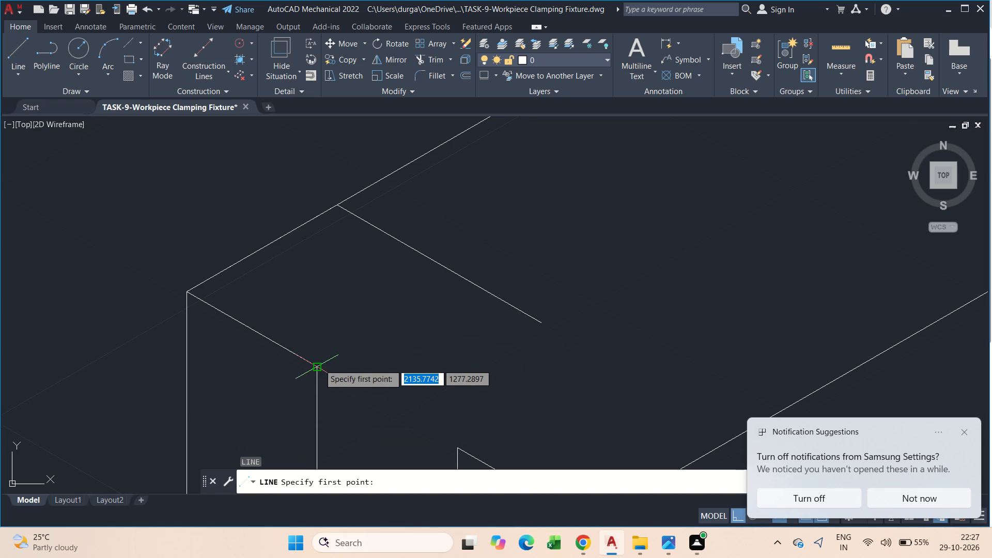
click(320, 364)
click(576, 224)
key(Escape)
Trim both crossing lines on the top face back to their intersection.
middle_drag(509, 284, 500, 284)
scroll(502, 284, down, 2)
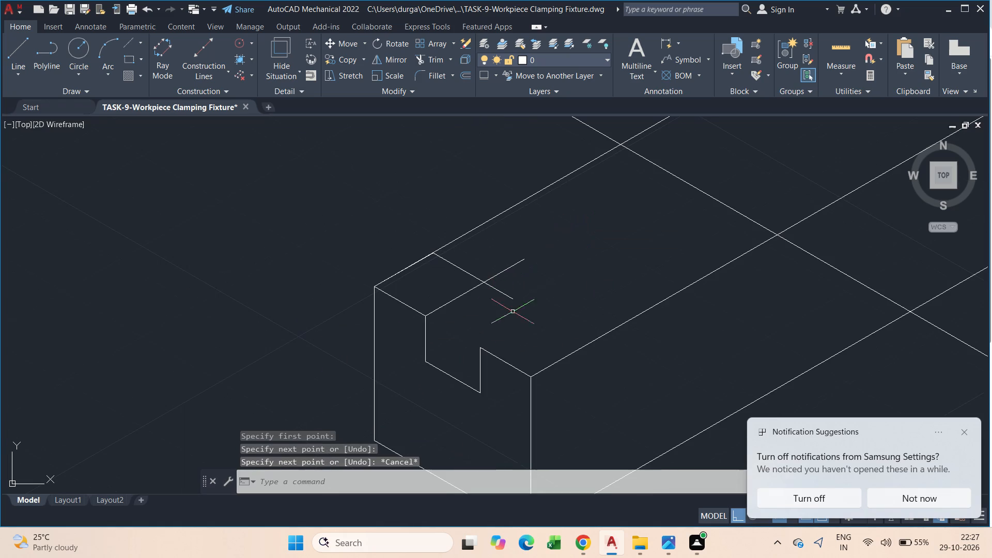
key(t)
key(r)
key(space)
drag(494, 258, 489, 307)
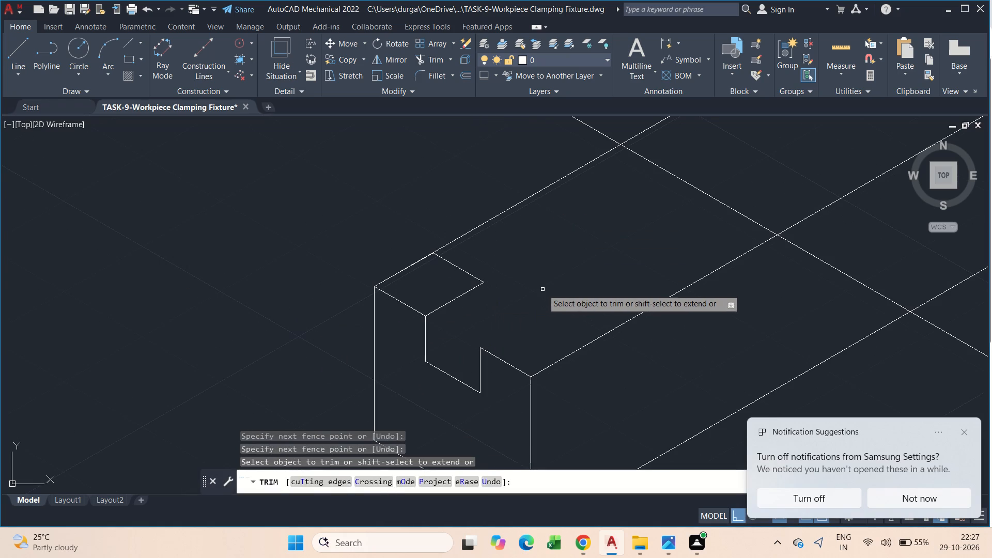
key(Escape)
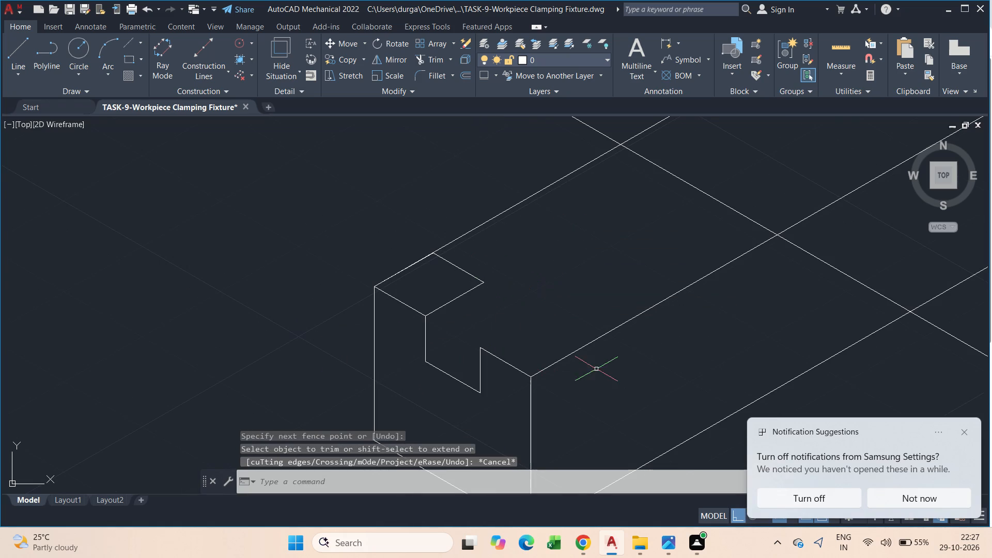
Extend the short 330° line on the top face to the block's near top edge.
drag(606, 367, 590, 355)
click(577, 339)
text(ex)
key(space)
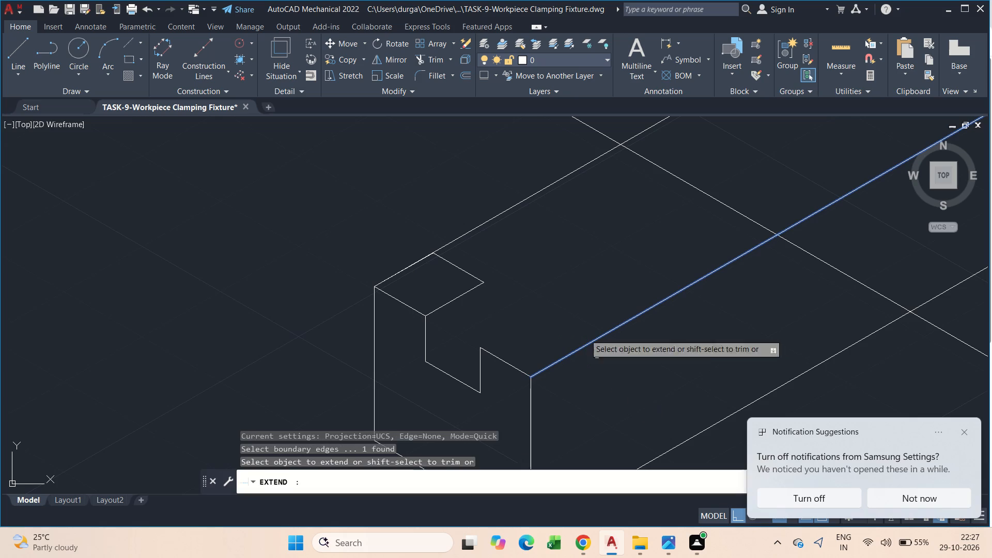
drag(473, 271, 446, 284)
key(Escape)
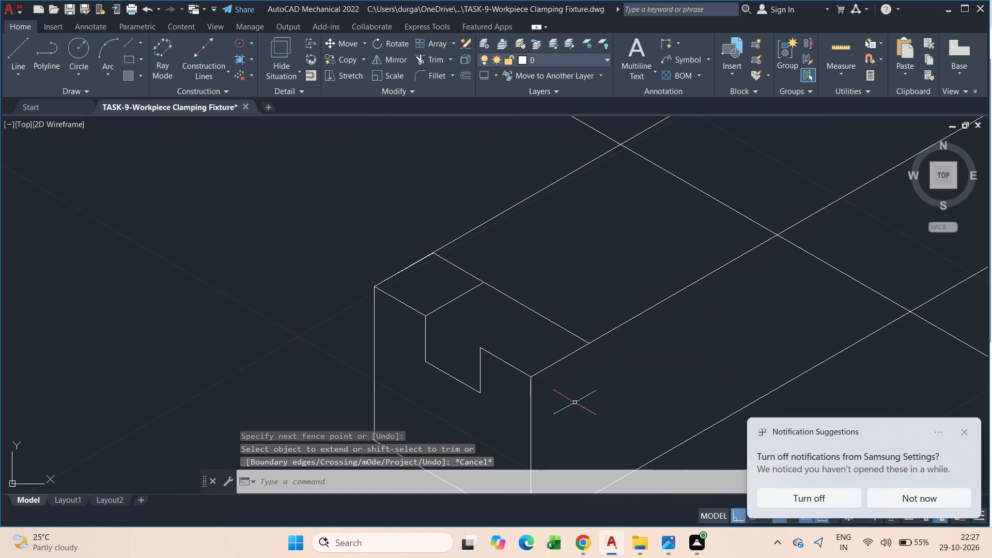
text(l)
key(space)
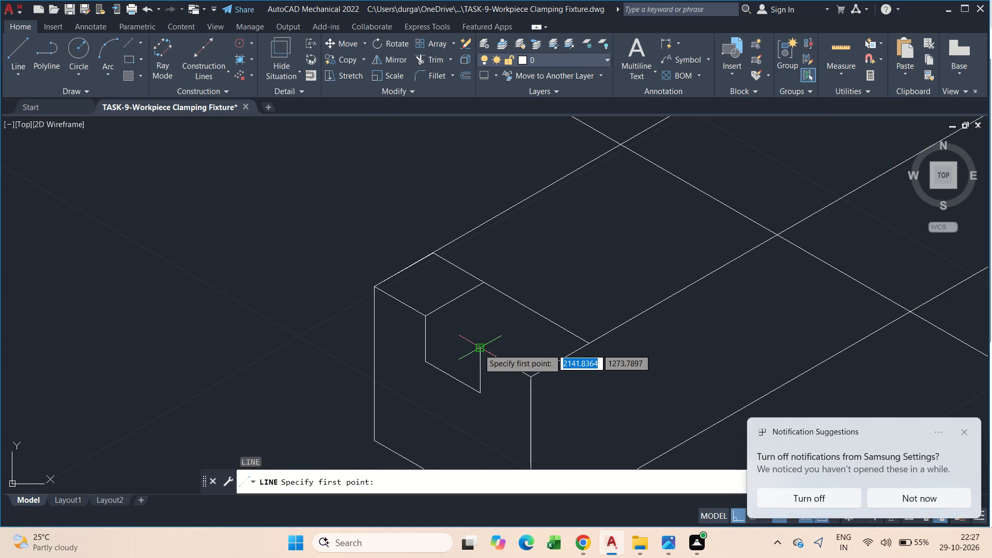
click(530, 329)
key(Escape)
Draw a line about 82 units long at 30° from the top of the slot's near wall, past the block's back edge.
text(l)
key(space)
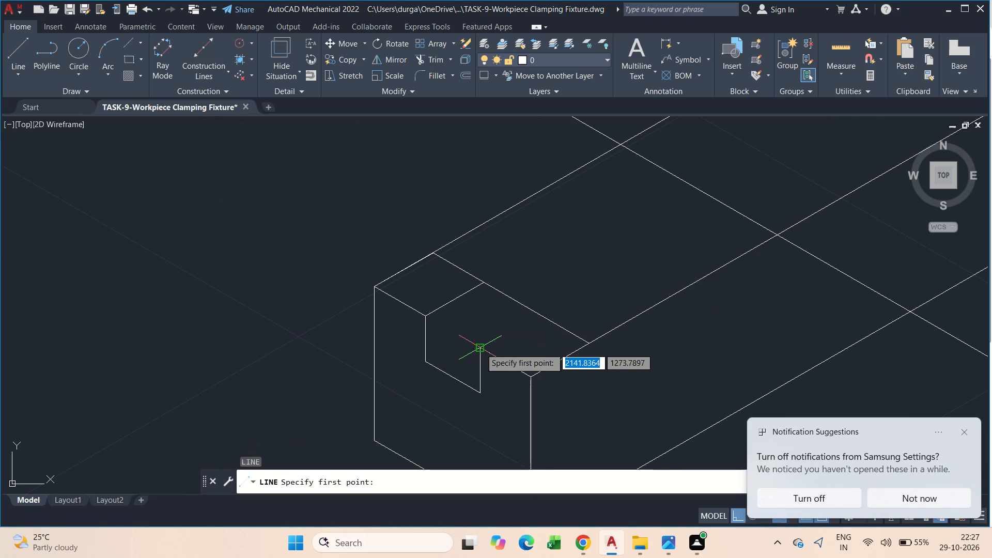
click(485, 347)
middle_drag(581, 290, 357, 512)
scroll(357, 512, down, 2)
middle_drag(357, 512, 357, 511)
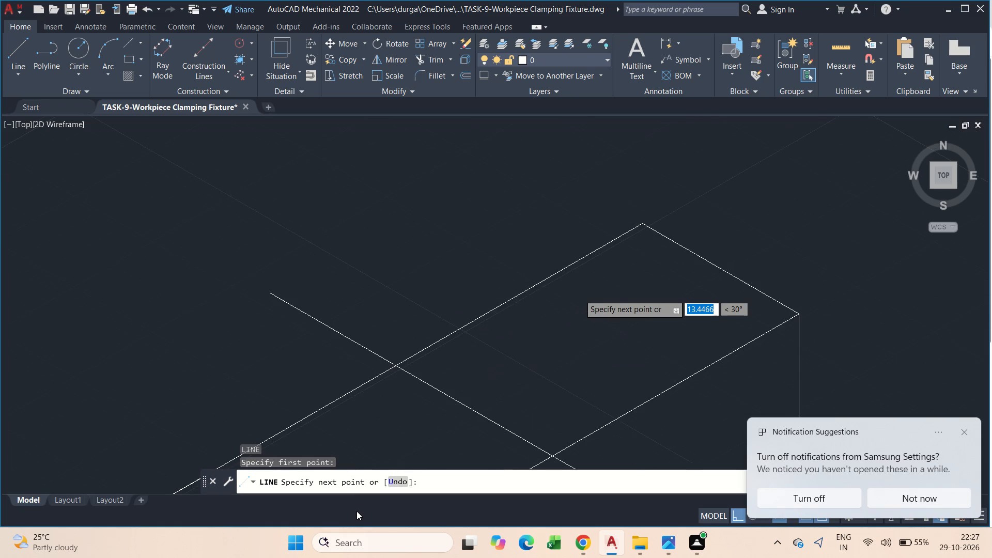
middle_drag(357, 511, 506, 321)
middle_drag(506, 321, 542, 253)
scroll(523, 287, down, 2)
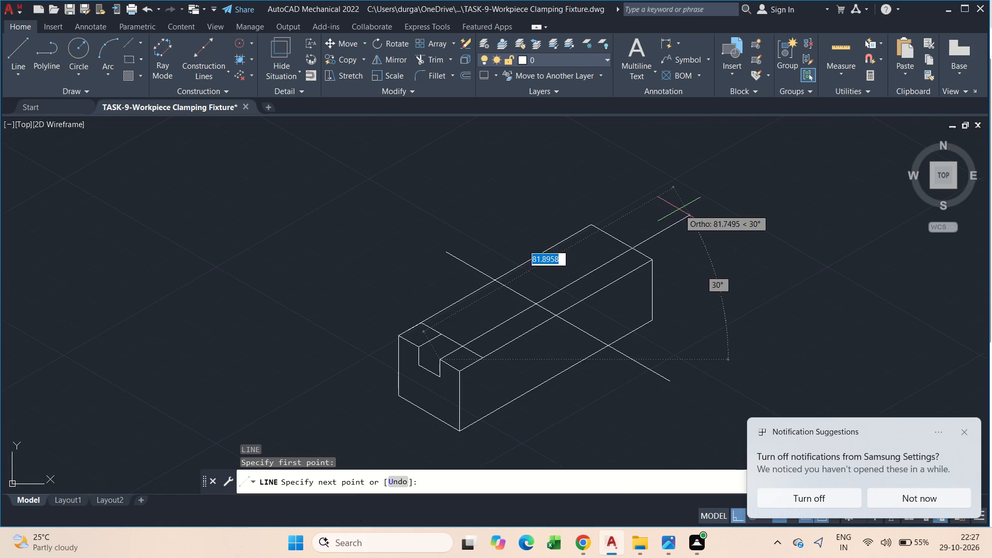
click(679, 208)
key(Escape)
Copy the 30° line from the top of the slot's near wall to the top of its far wall.
scroll(477, 340, up, 4)
drag(487, 347, 481, 341)
click(454, 314)
scroll(478, 325, down, 3)
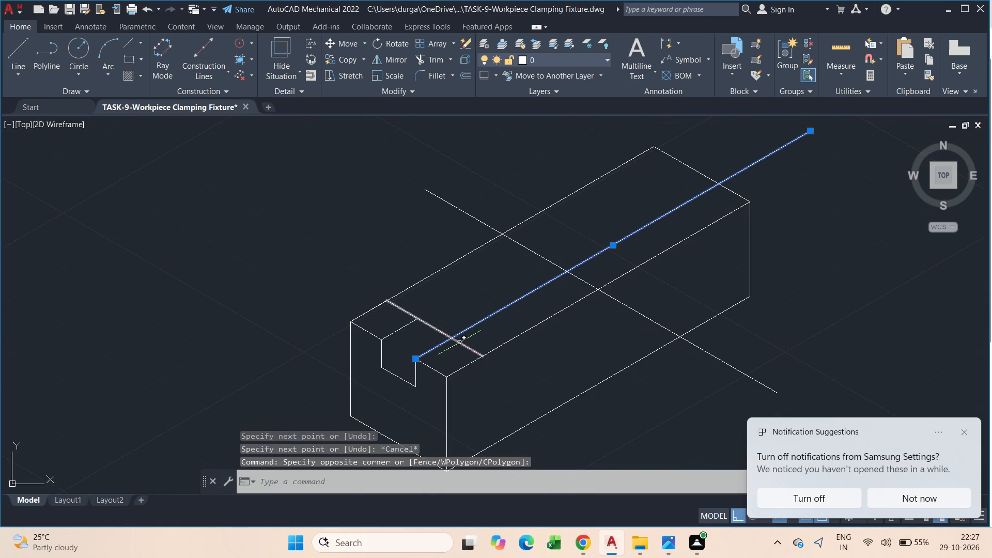
key(c)
click(493, 379)
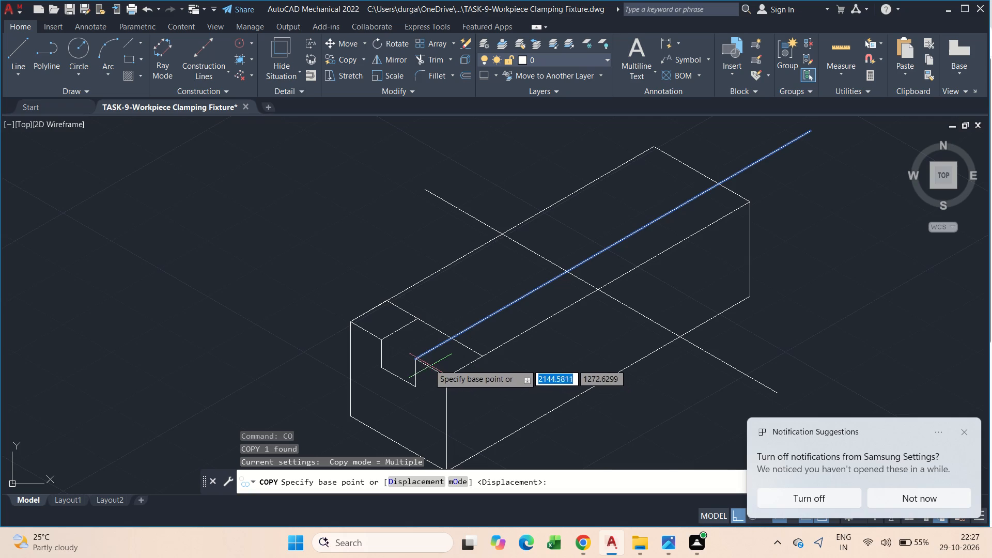
click(416, 357)
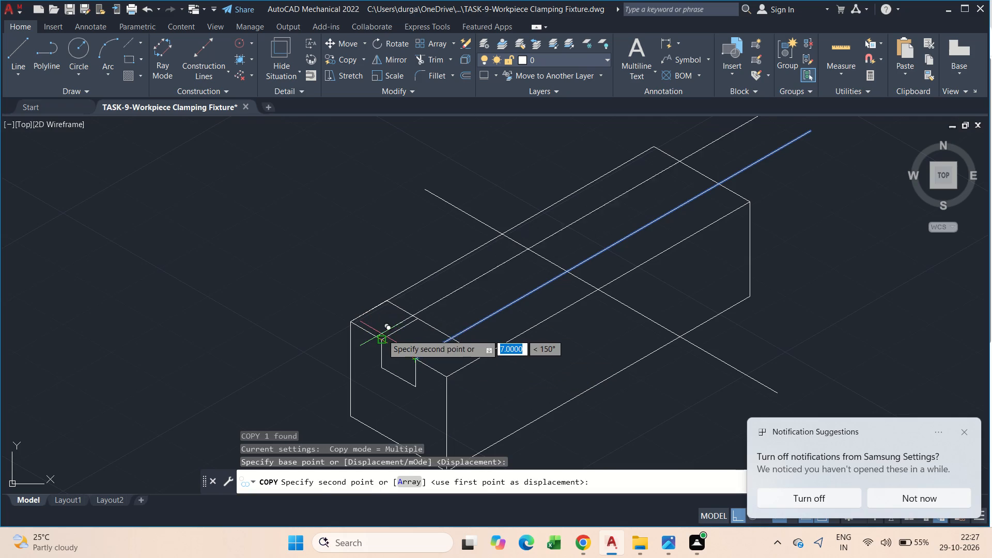
click(383, 338)
key(Escape)
middle_click(532, 308)
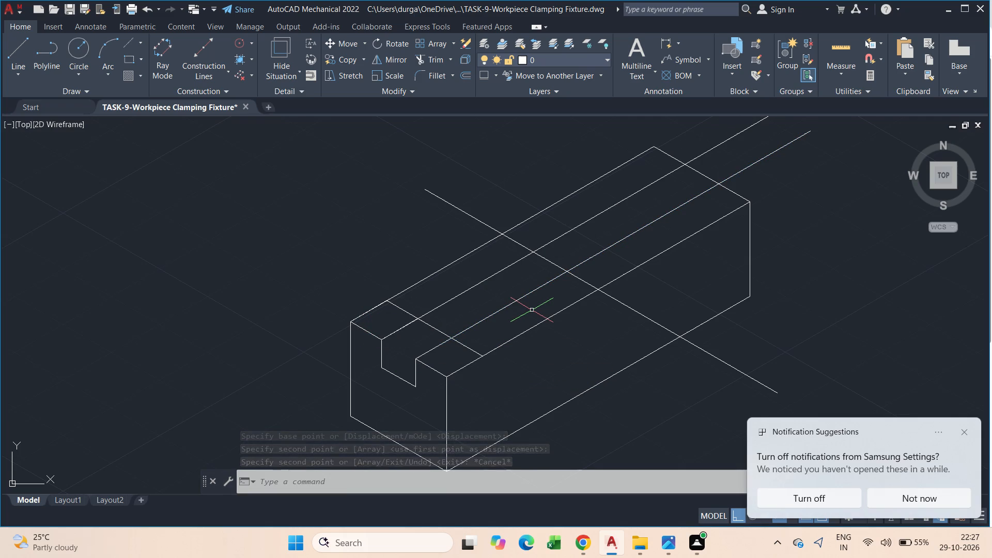
key(Escape)
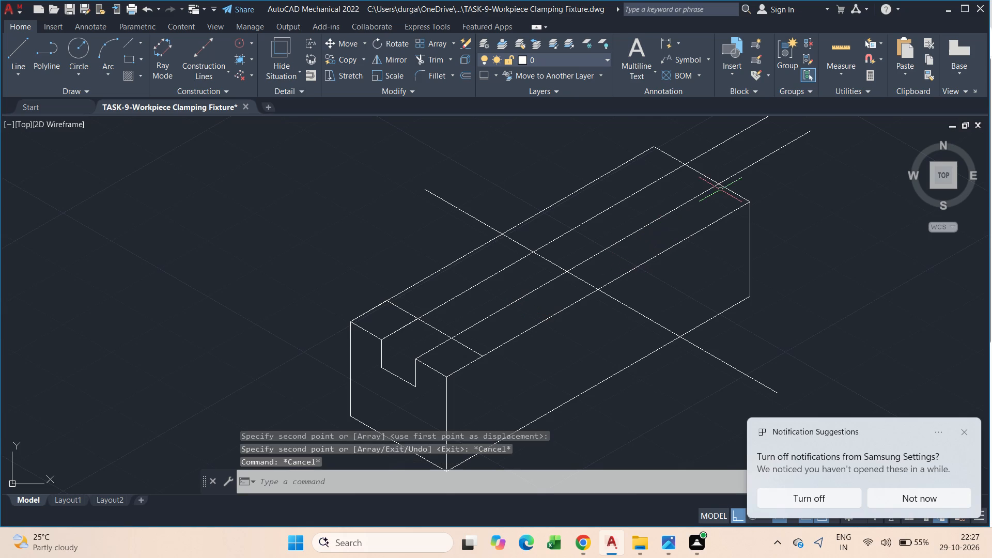
Draw a line 7.5 units along the near top edge from the back corner, then at 150° across the top face past the far edge.
scroll(720, 190, up, 2)
text(l)
key(space)
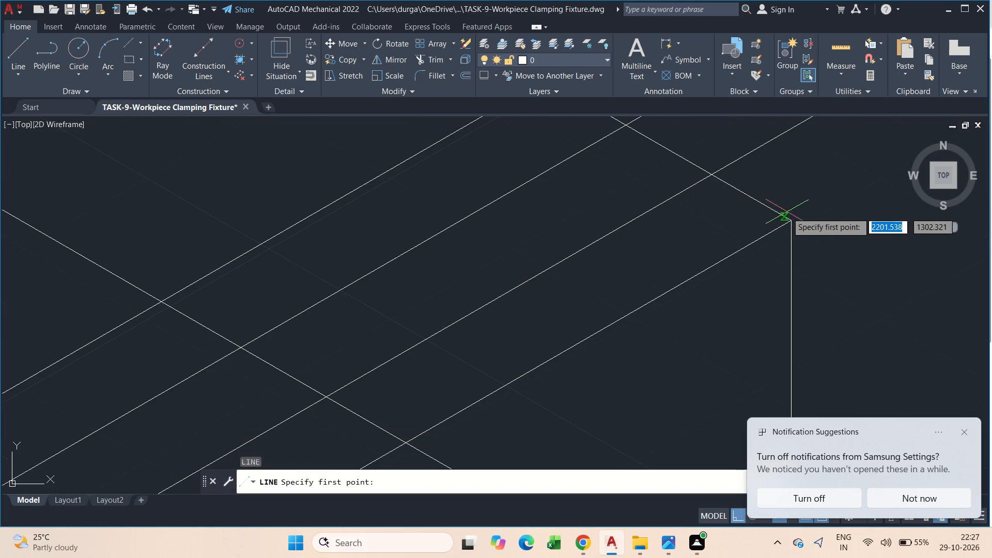
drag(786, 223, 780, 226)
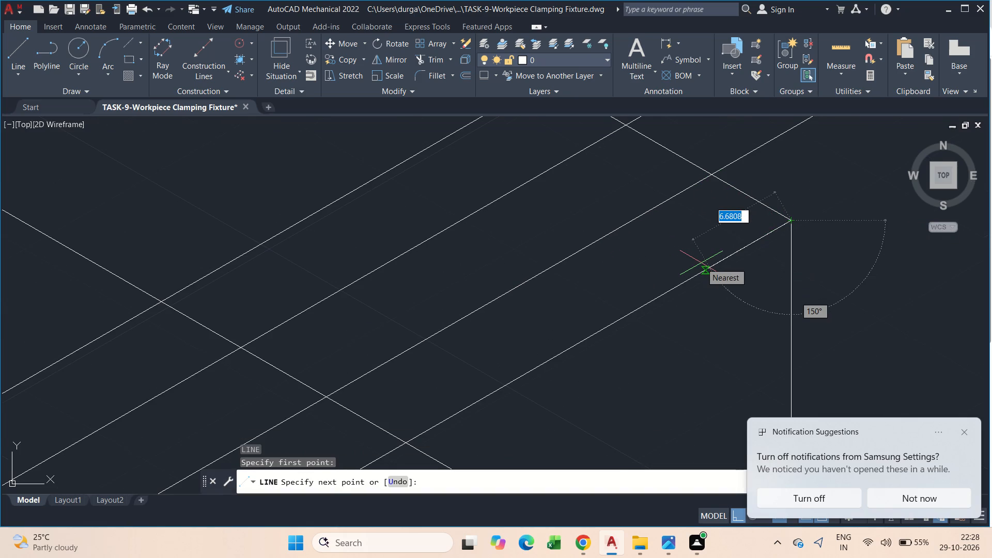
text(7.5)
key(Return)
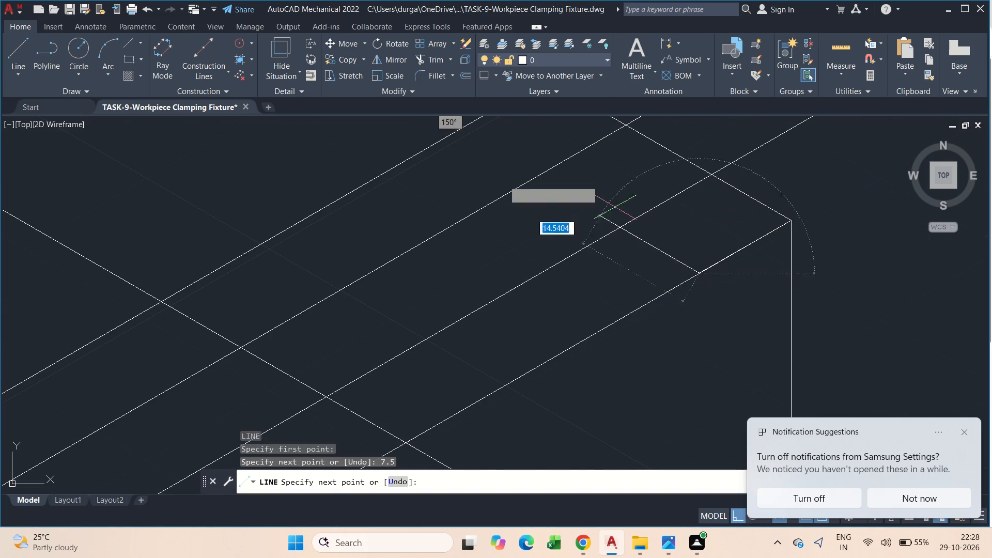
middle_drag(345, 138, 435, 252)
click(435, 252)
key(Escape)
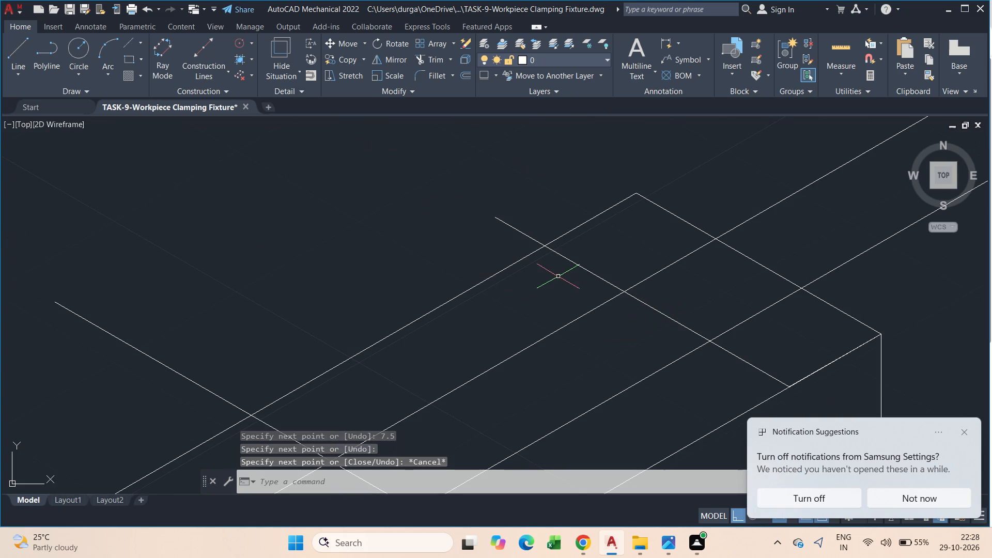
Trim the rear crossing line beyond the far top edge and both slot lines beyond the block's back edge.
text(tr)
key(space)
drag(543, 229, 499, 246)
scroll(497, 247, down, 1)
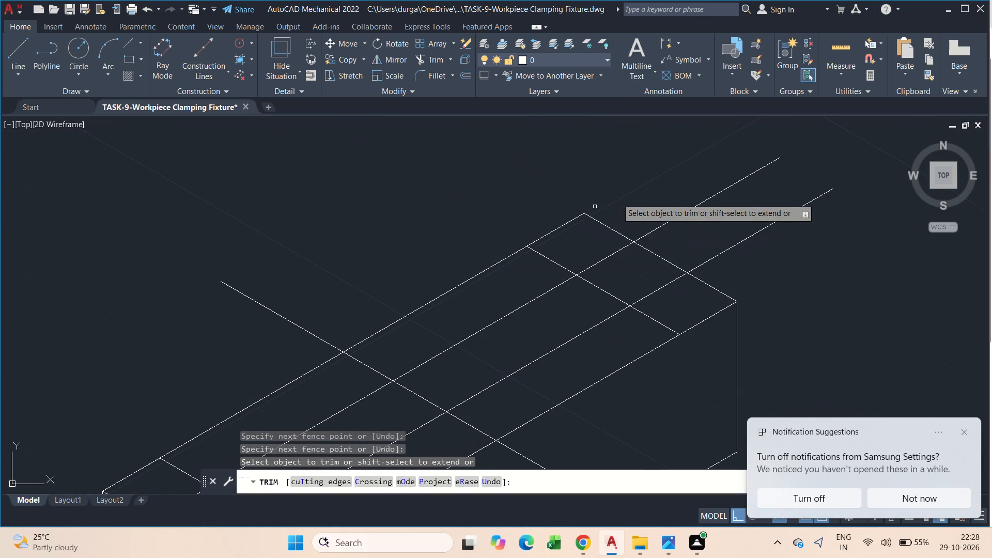
drag(660, 217, 737, 272)
Trim the back top edge and the rear crossing line between the two slot lines.
drag(704, 234, 649, 262)
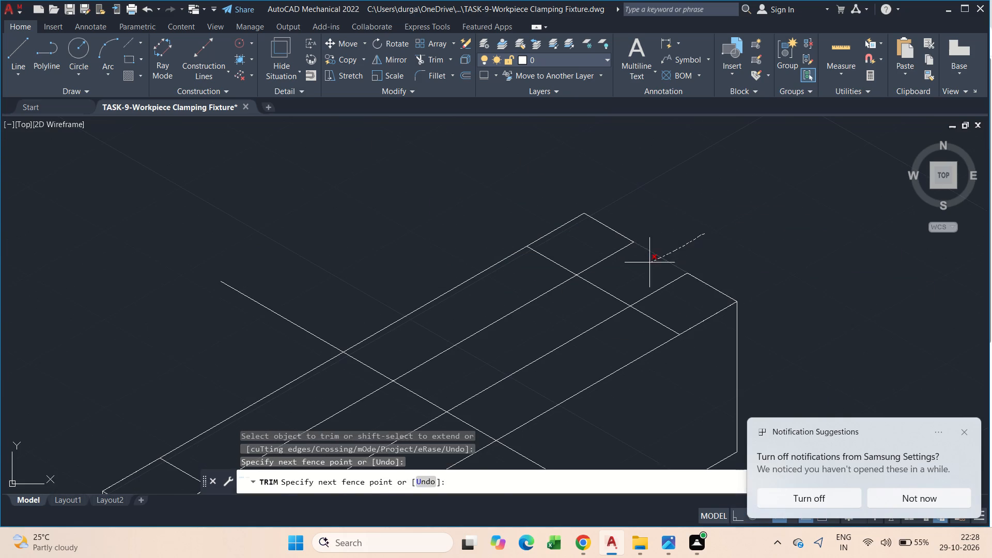
drag(649, 262, 647, 263)
click(613, 276)
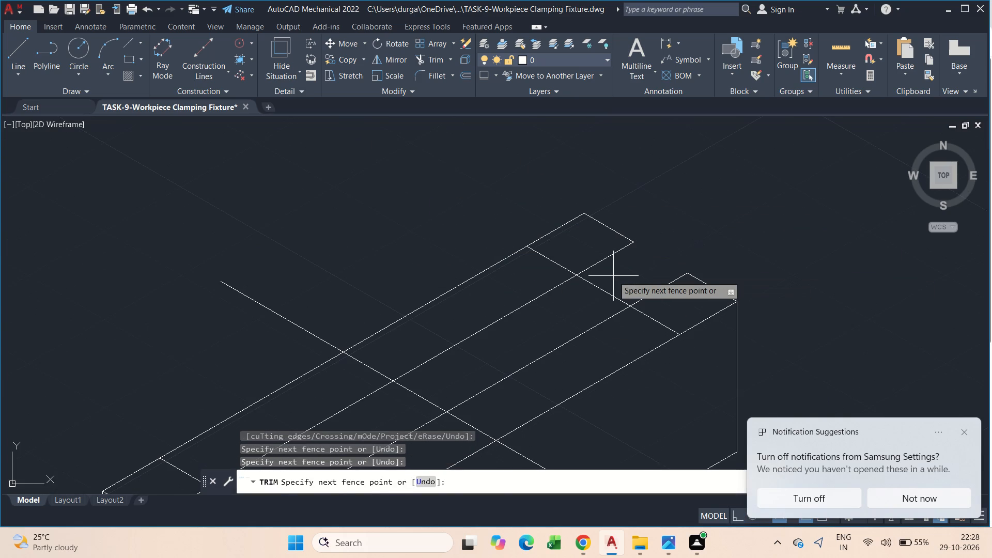
click(579, 298)
scroll(579, 298, down, 1)
middle_drag(579, 298, 639, 196)
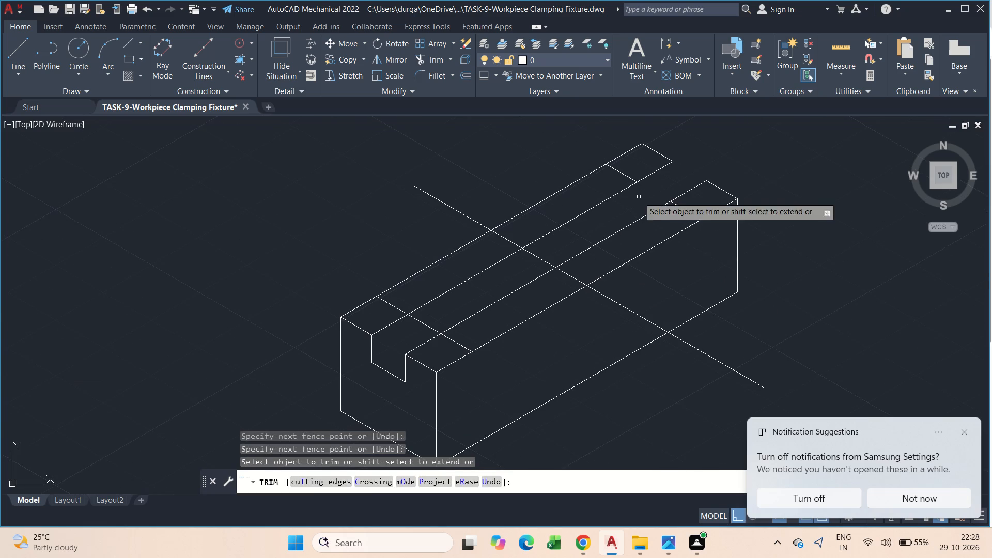
Trim the long top edges and slot lines between the front and rear crossing lines, leaving only the end pads.
drag(537, 186, 605, 233)
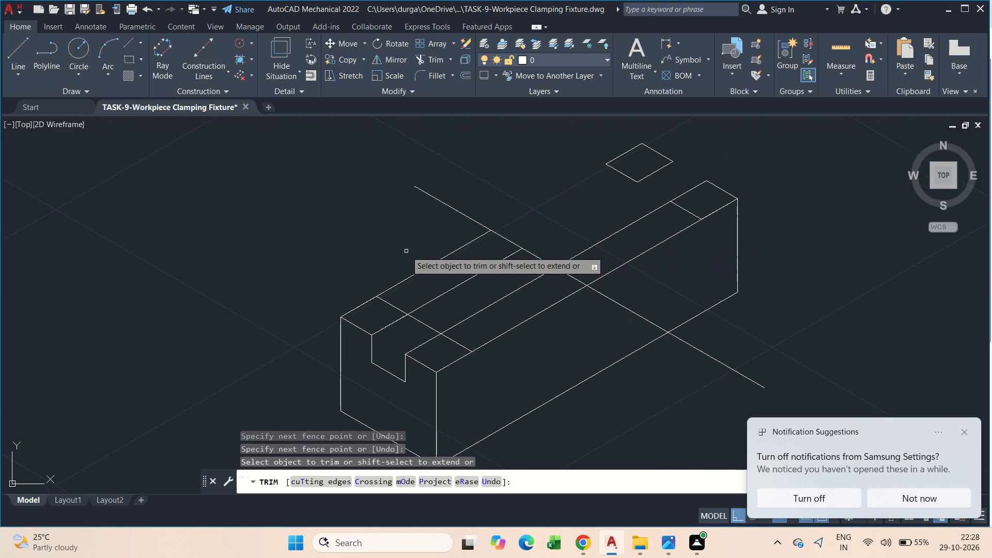
drag(410, 252, 467, 293)
drag(468, 294, 513, 329)
drag(562, 238, 625, 271)
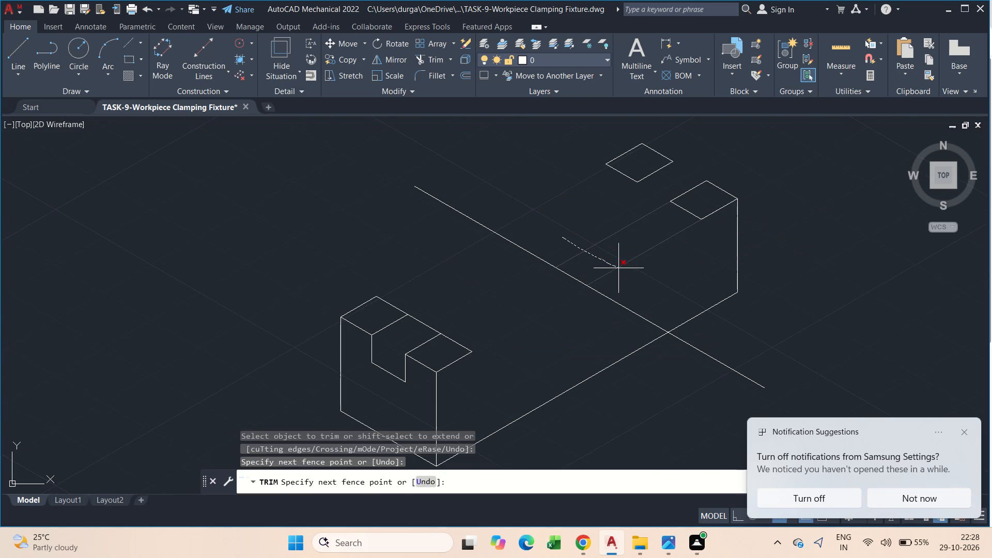
drag(625, 271, 627, 272)
key(Escape)
middle_drag(630, 261, 617, 258)
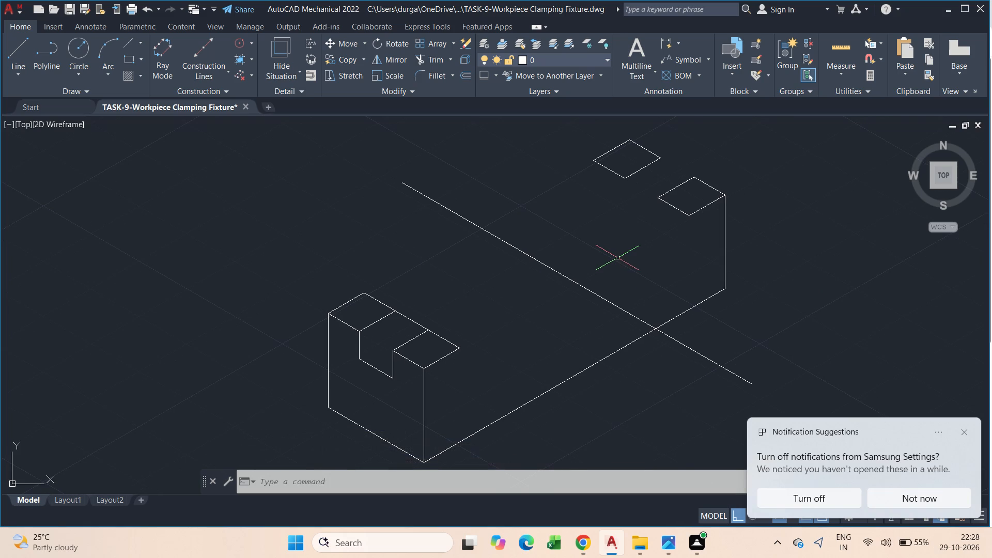
key(ctrl+z)
Draw a line 5 units down from the back near top corner, then parallel to the long bottom edge past the front vertical edge.
text(l)
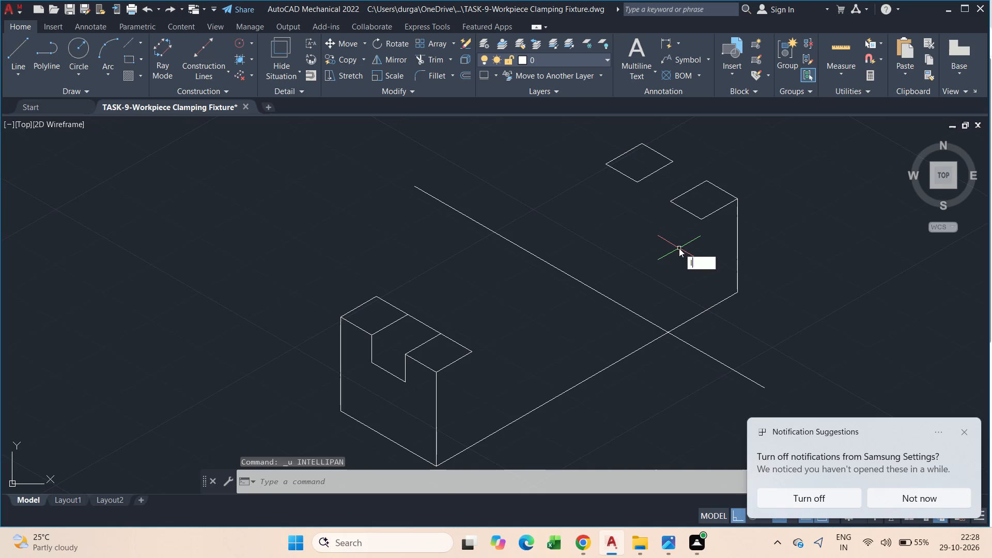
key(space)
click(738, 198)
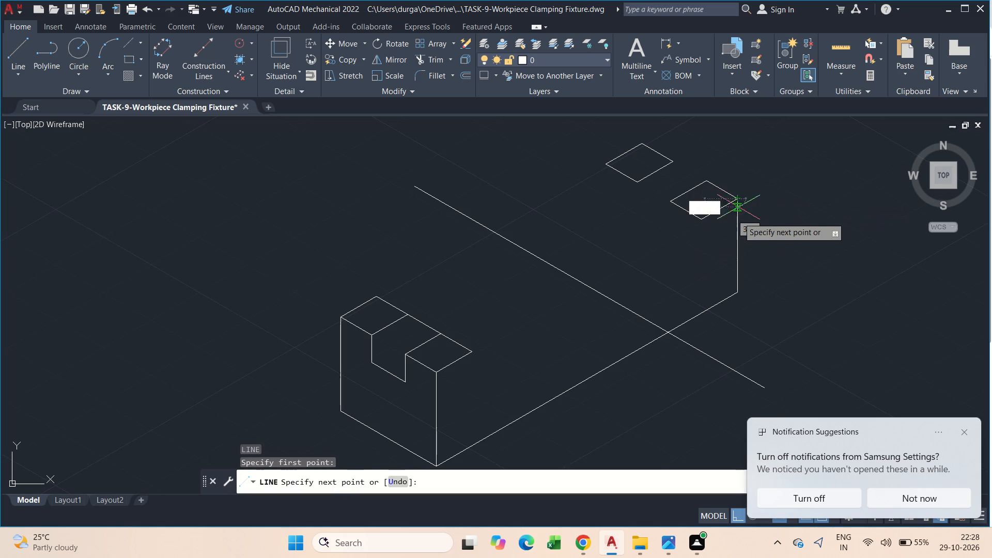
key(5)
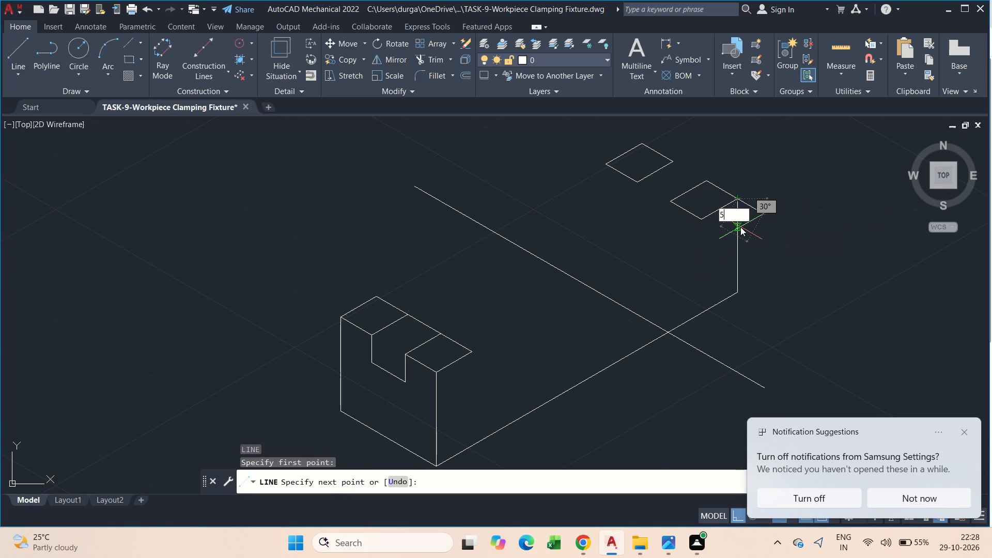
key(Return)
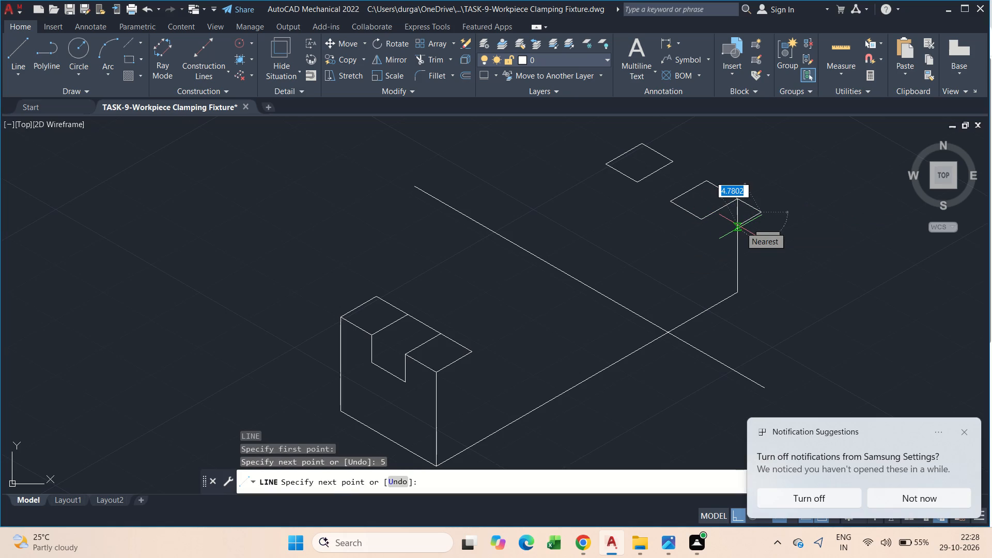
key(ctrl+z)
key(F5)
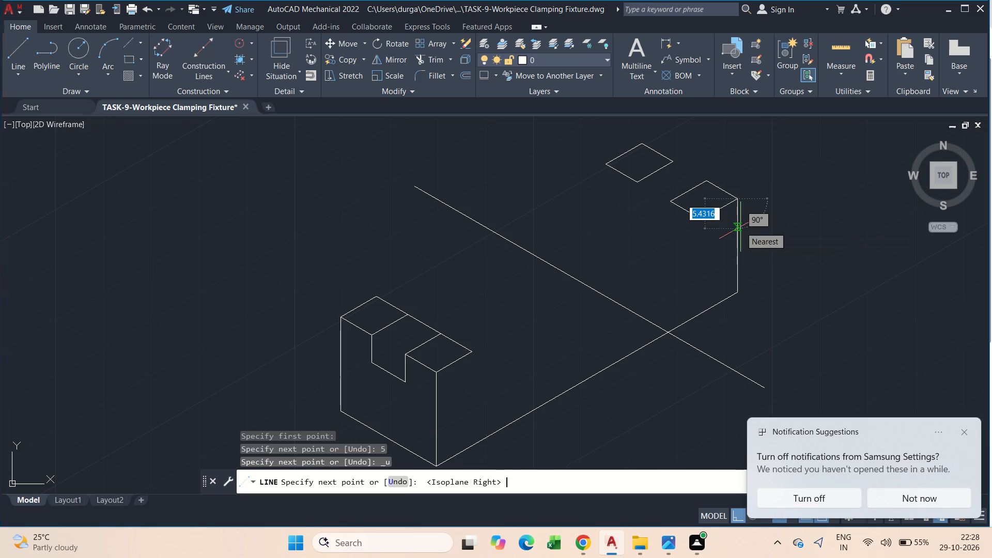
key(5)
key(Return)
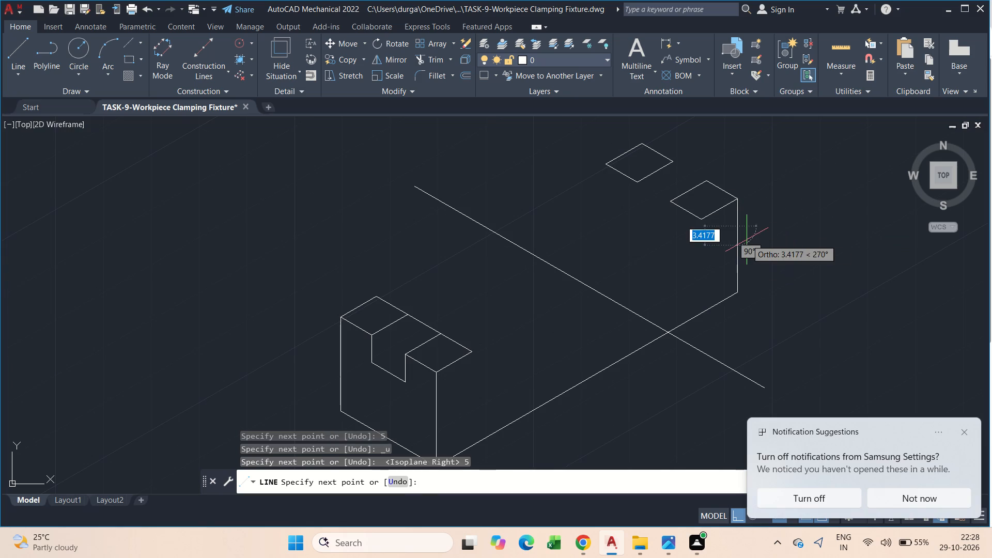
middle_drag(435, 380, 621, 139)
scroll(621, 139, up, 1)
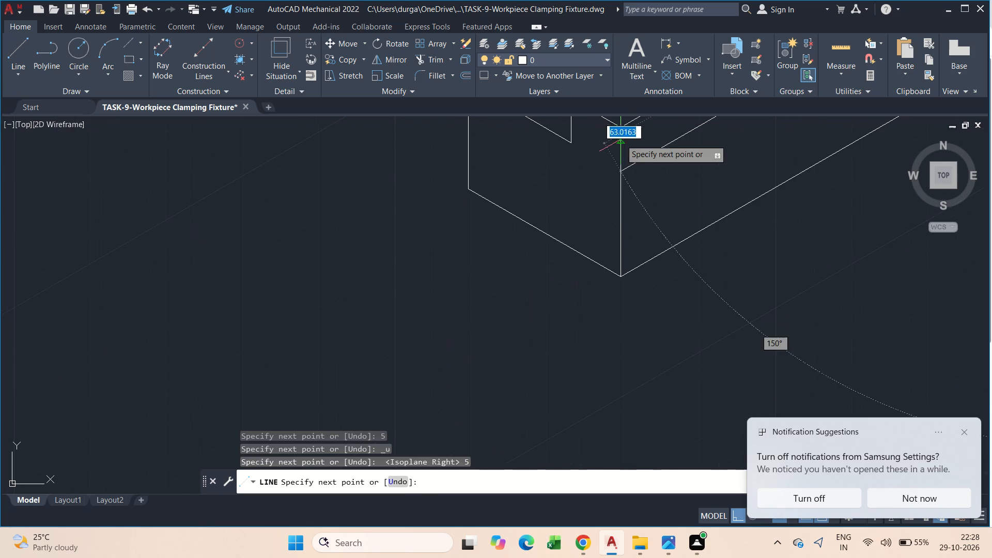
click(557, 193)
key(Escape)
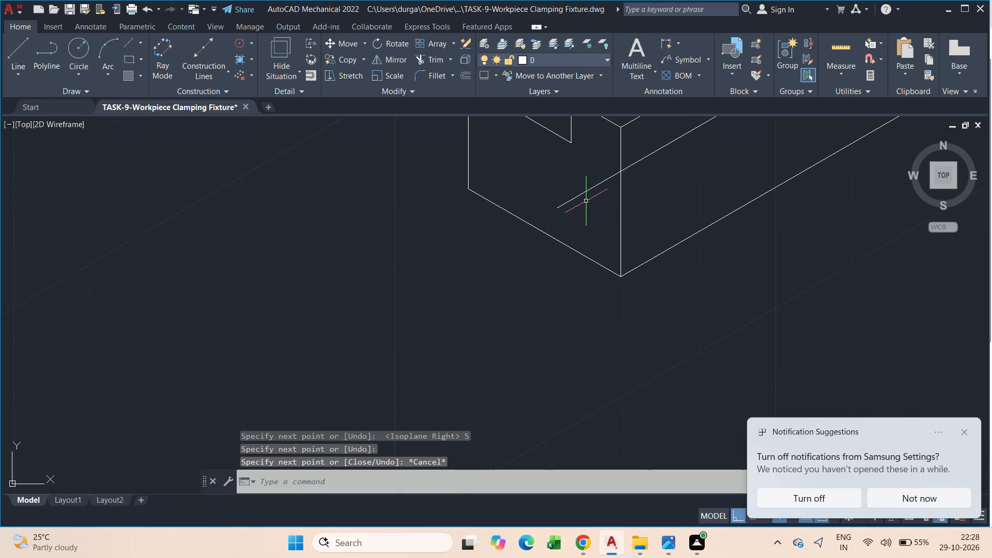
Trim the lowered long line's overhang beyond the front vertical edge.
text(tr)
key(space)
click(582, 192)
key(Escape)
middle_drag(686, 176, 685, 177)
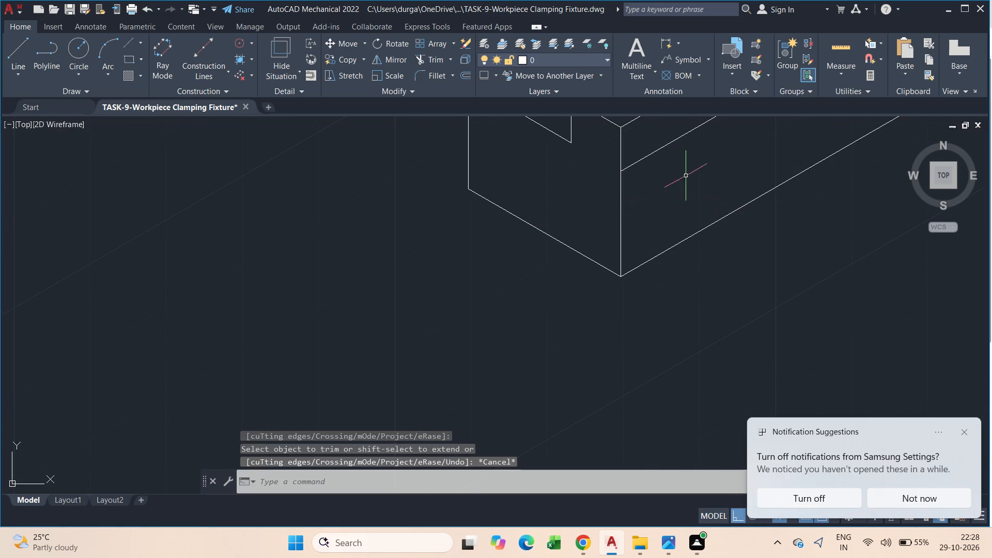
Delete the long diagonal line crossing the middle of the block.
middle_drag(685, 177, 420, 295)
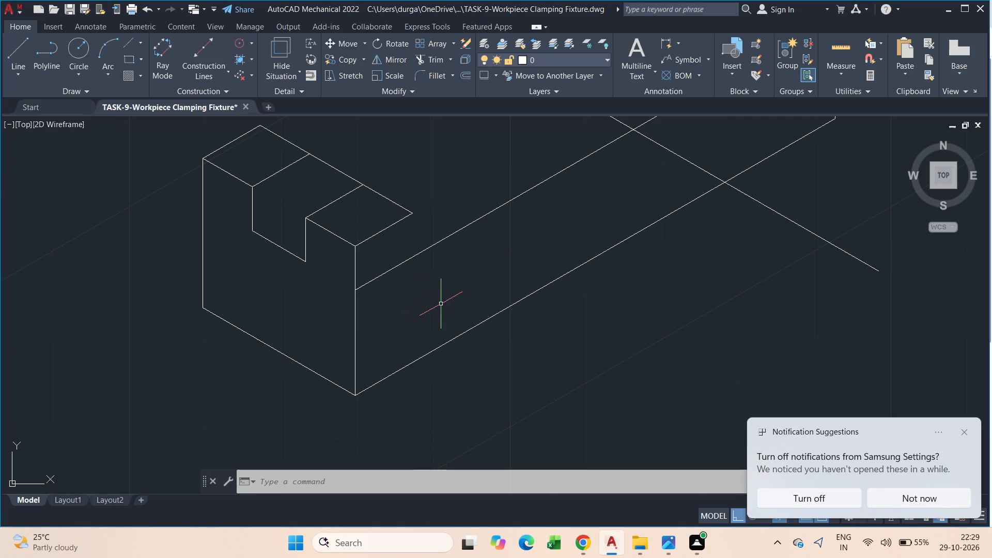
middle_drag(499, 277, 363, 378)
scroll(363, 378, down, 1)
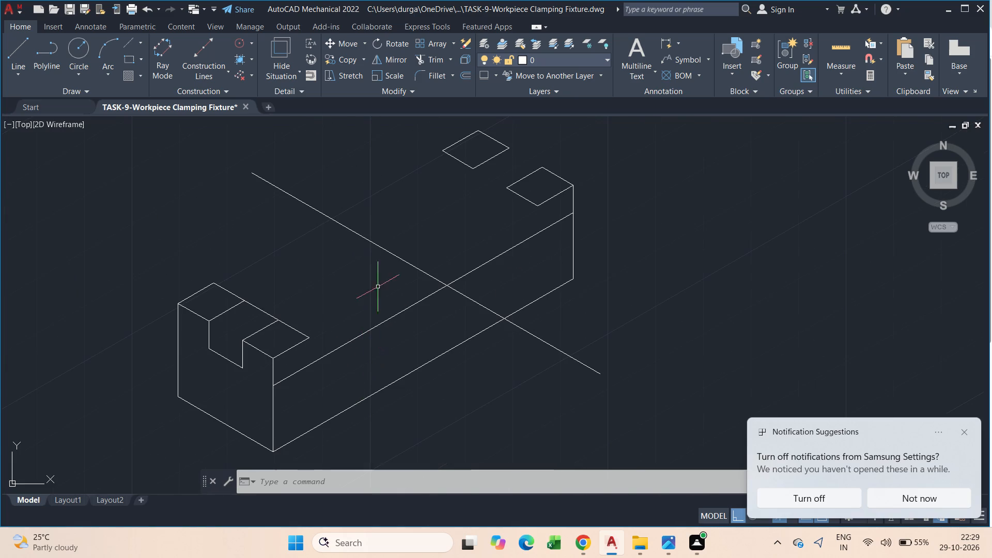
drag(388, 276, 379, 265)
click(364, 235)
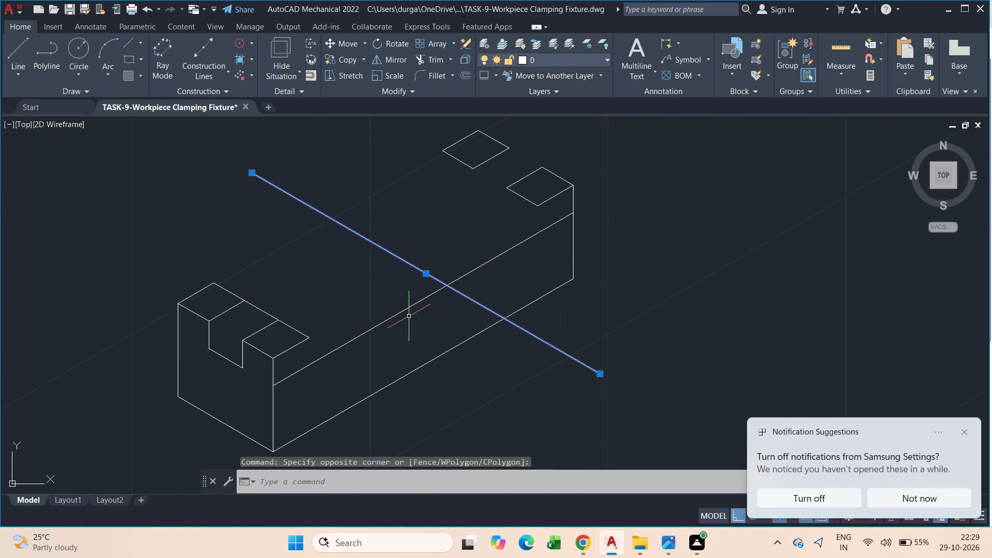
key(Delete)
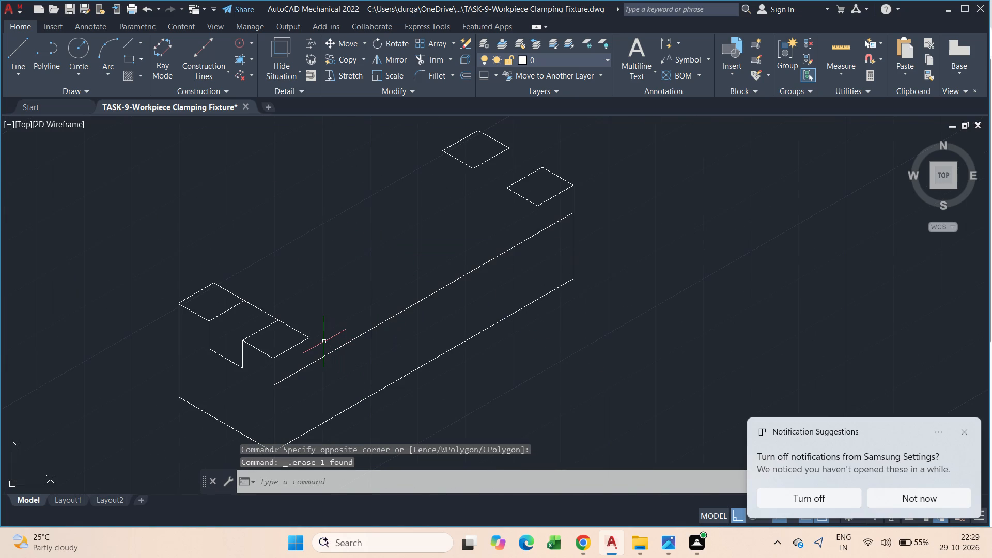
Draw a line 14.5 units along the lowered long edge from the front vertical edge, then about 38.6 units at 150°.
text(l)
key(space)
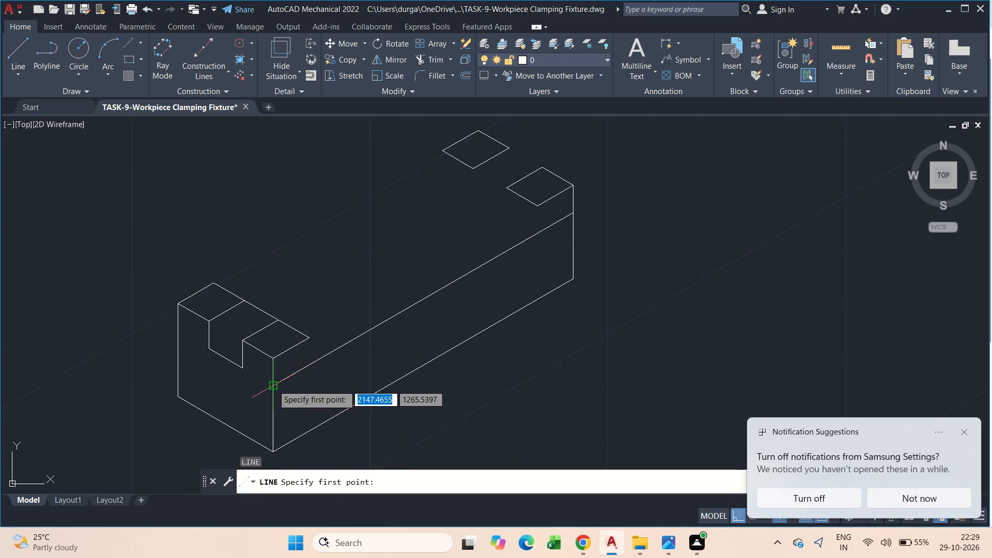
click(273, 385)
text(14.5)
key(Return)
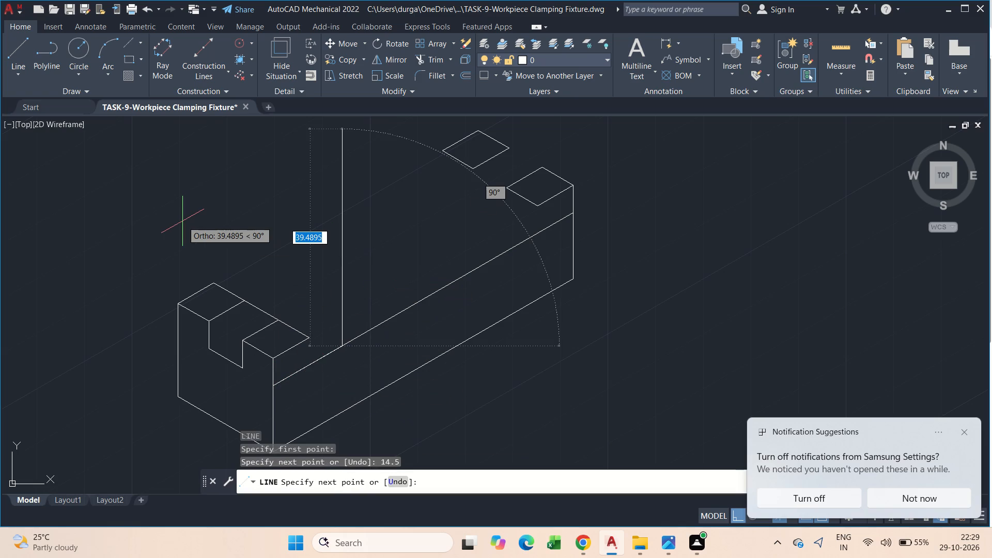
key(F5)
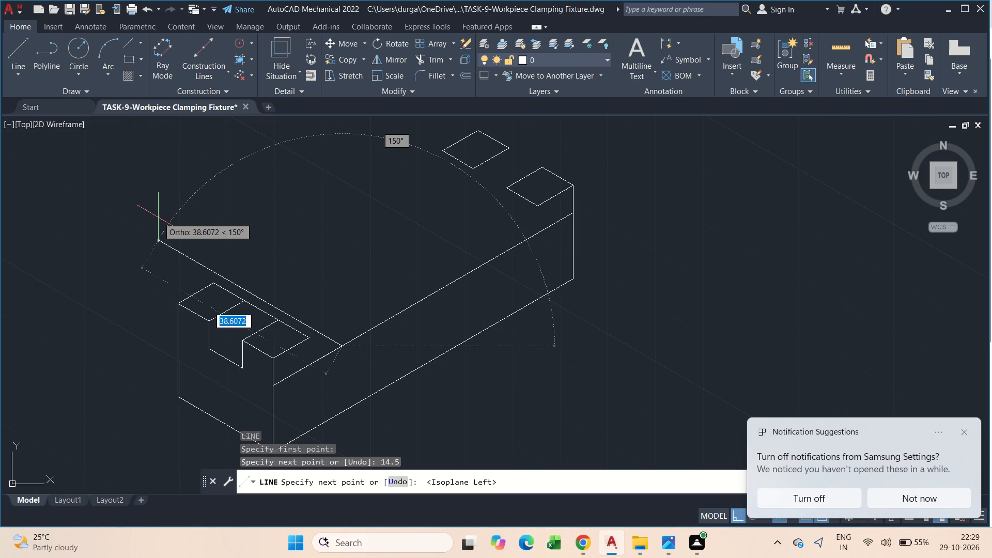
key(Escape)
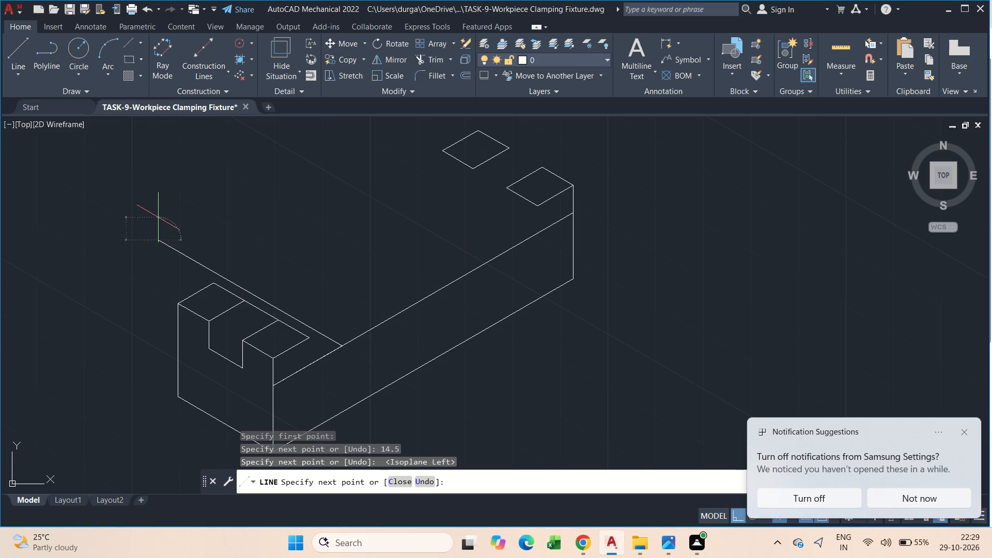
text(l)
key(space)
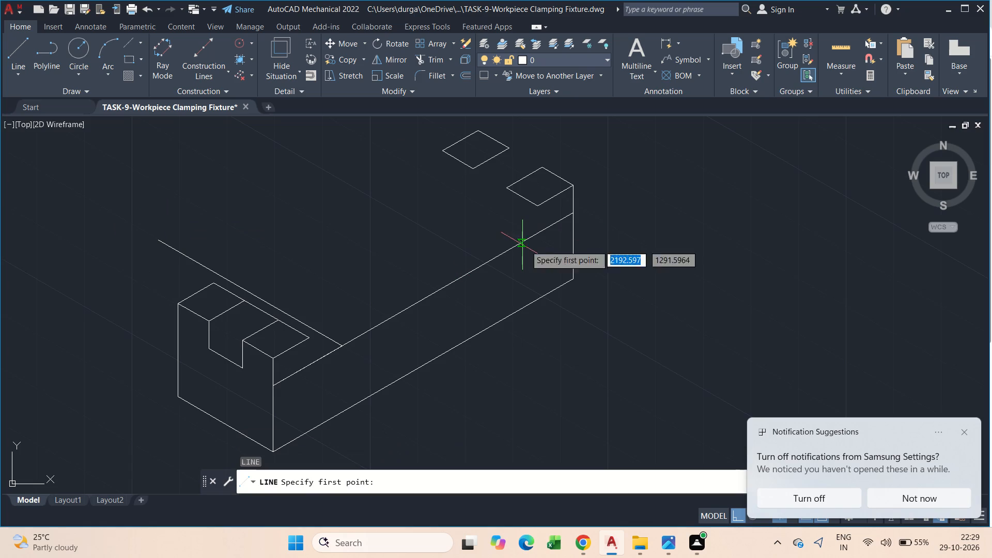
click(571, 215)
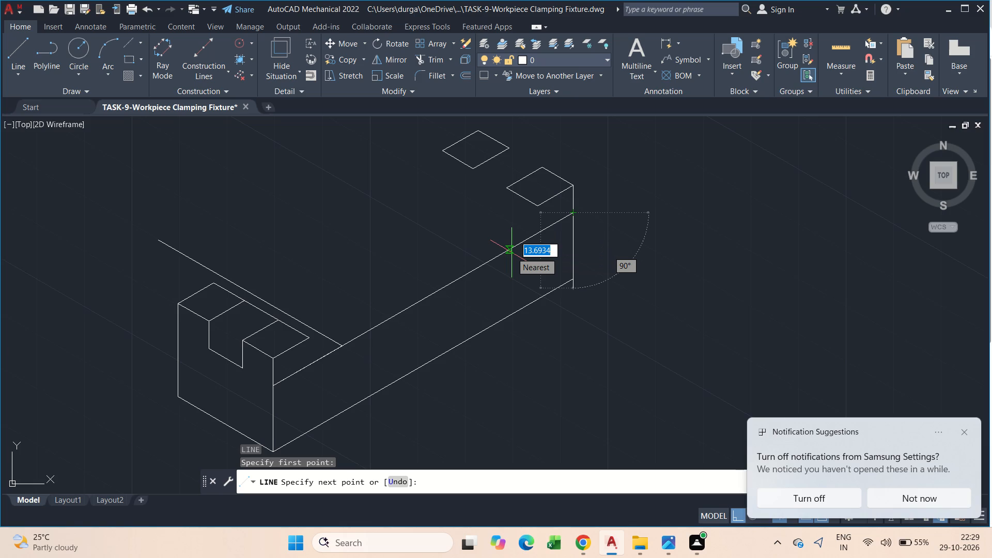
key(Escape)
Switch to Calculator and compute 63 minus 34, divided by 2.
click(403, 548)
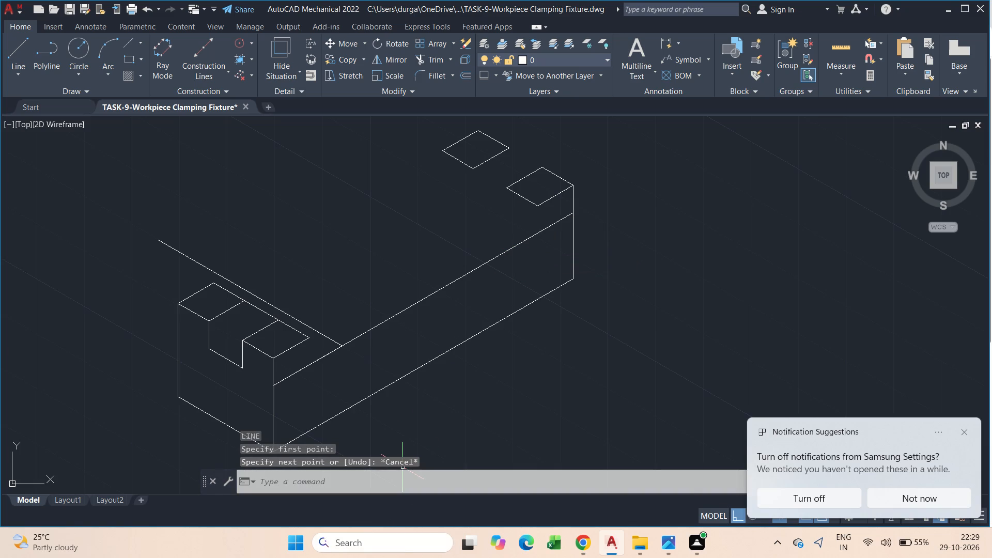
text(ca)
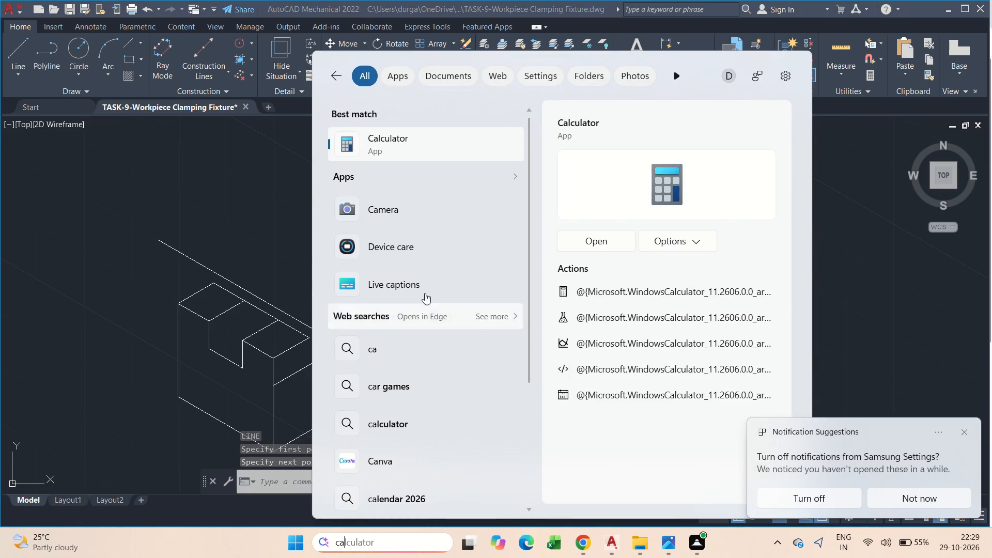
click(437, 137)
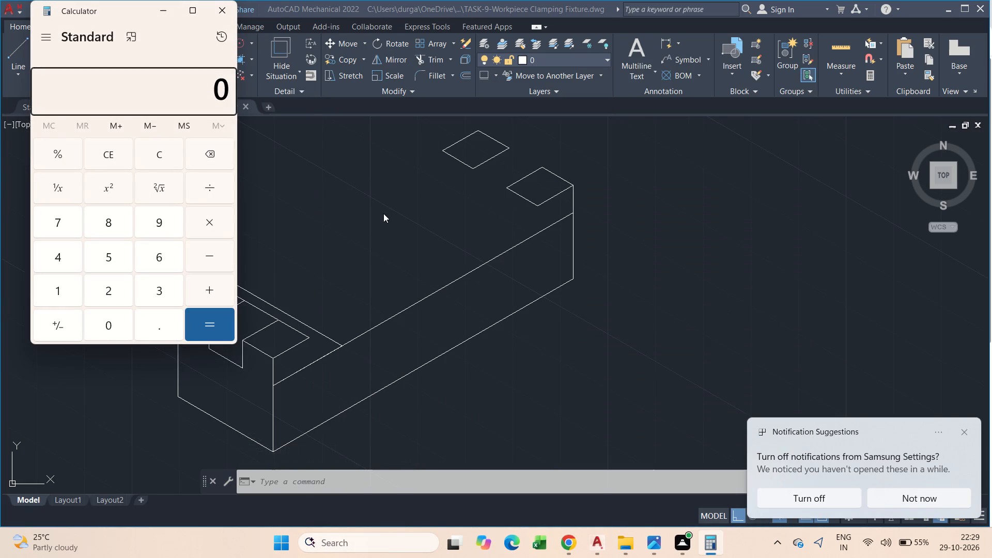
text(63)
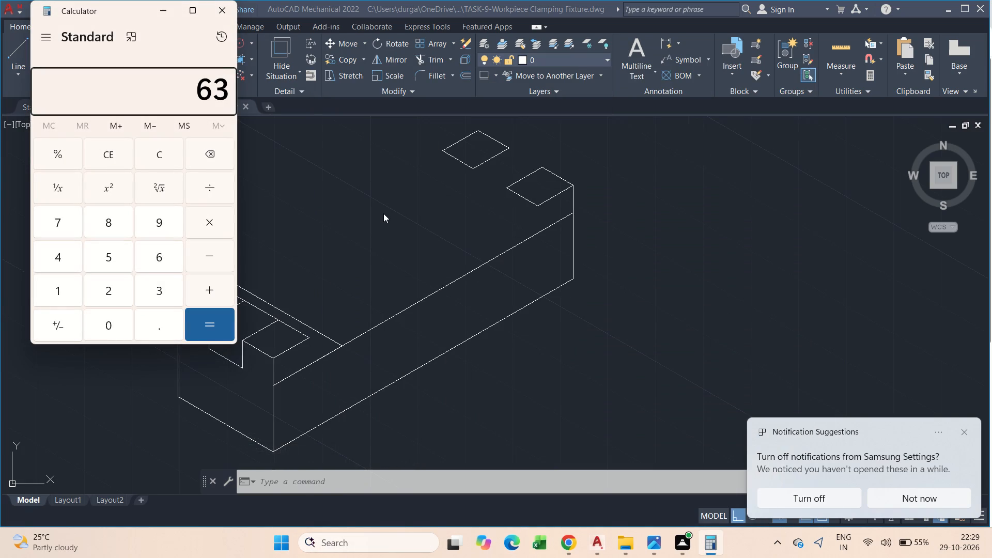
key(minus)
text(34)
key(Return)
key(minus)
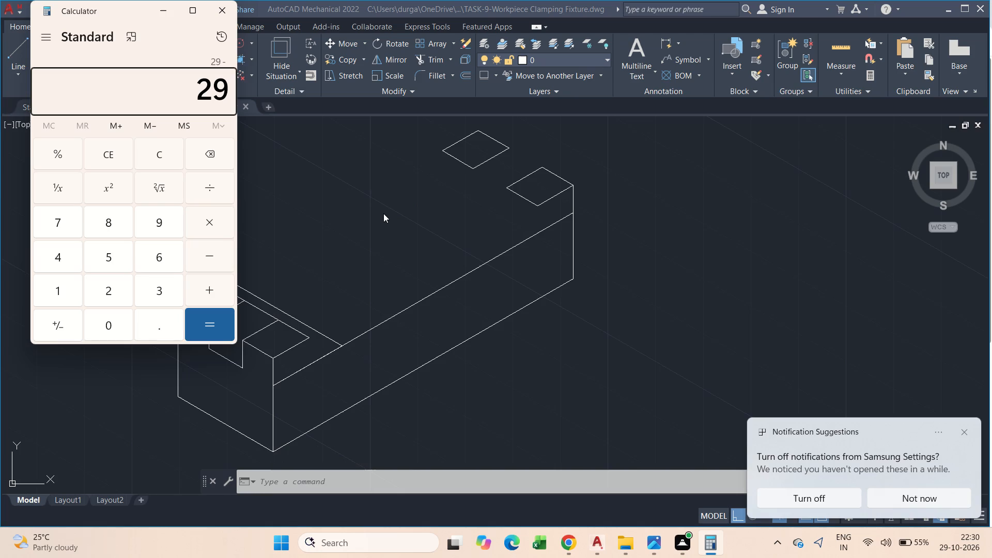
key(BackSpace)
text(/2)
key(Return)
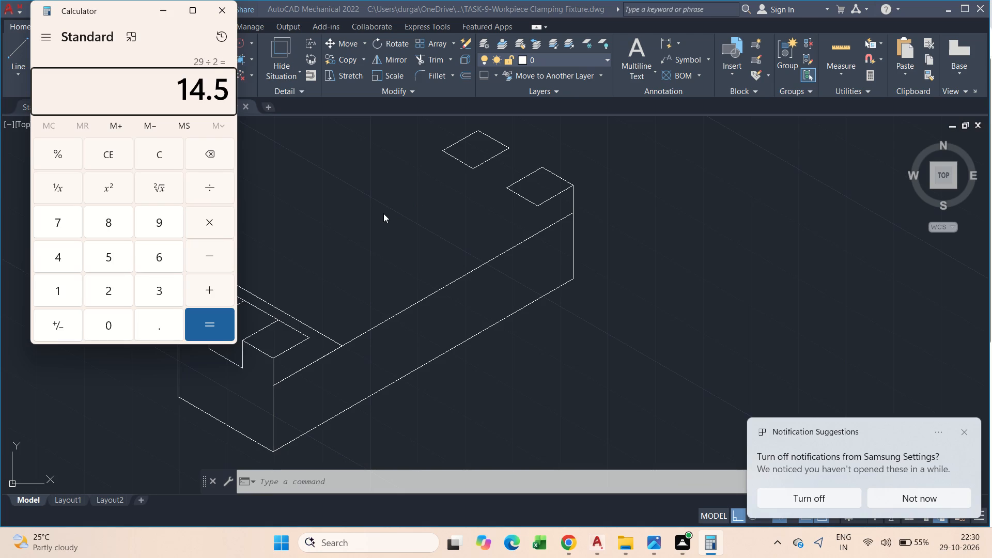
click(236, 18)
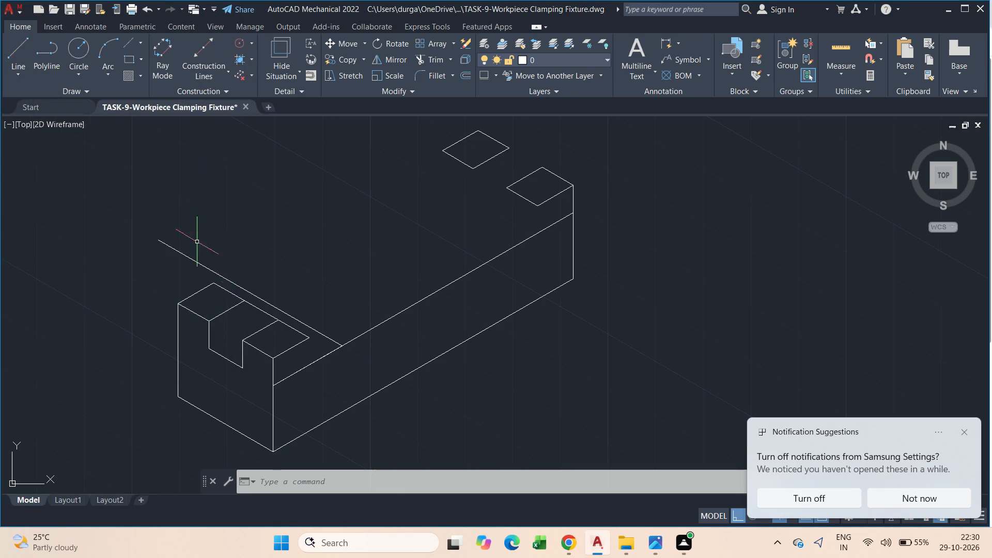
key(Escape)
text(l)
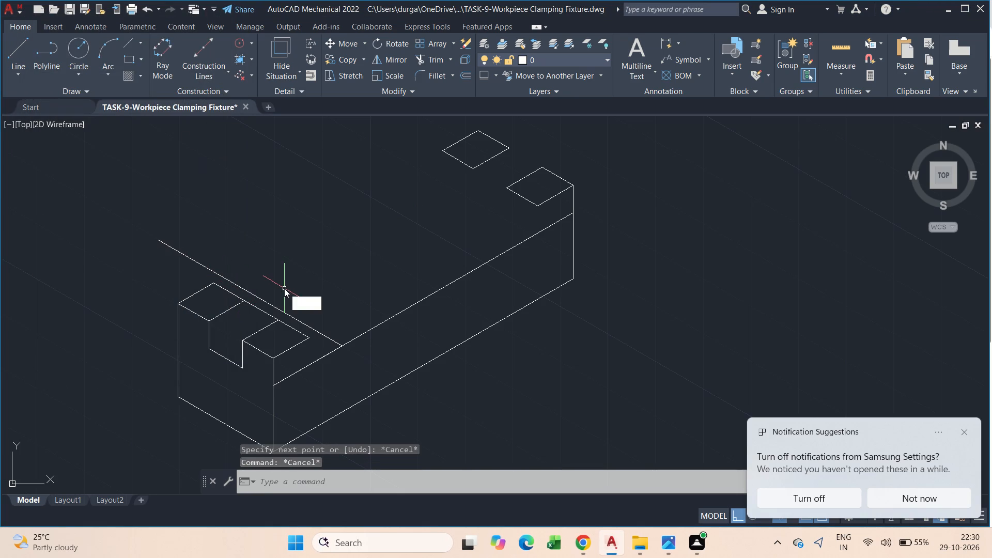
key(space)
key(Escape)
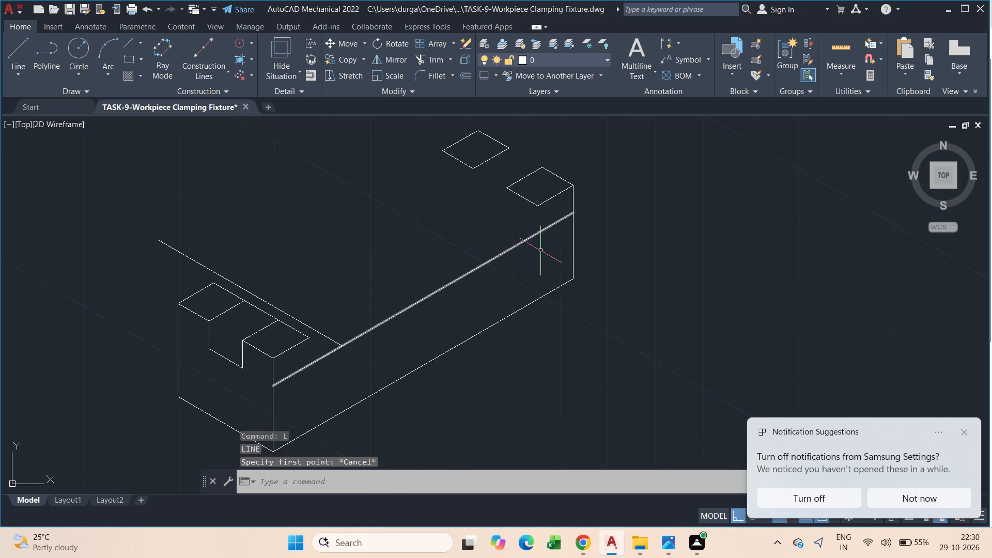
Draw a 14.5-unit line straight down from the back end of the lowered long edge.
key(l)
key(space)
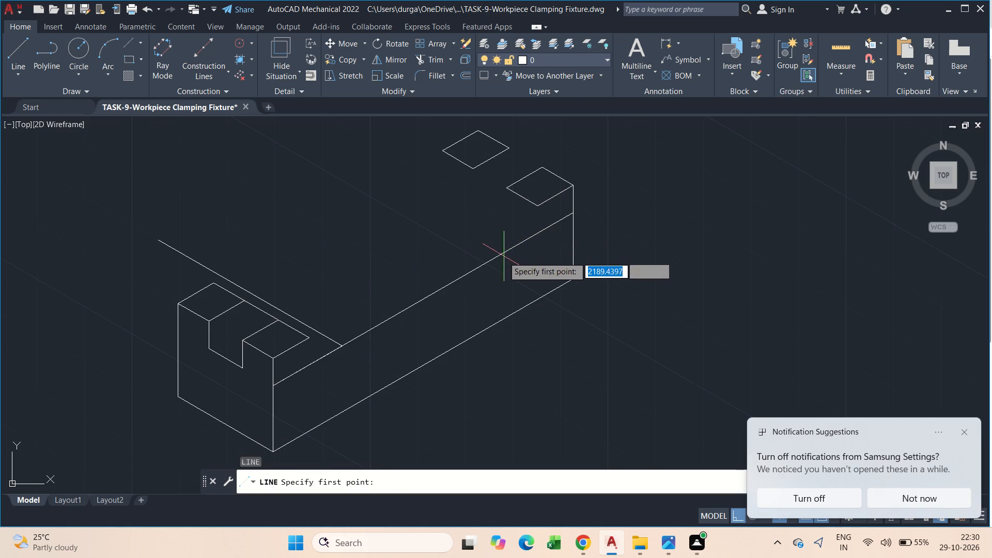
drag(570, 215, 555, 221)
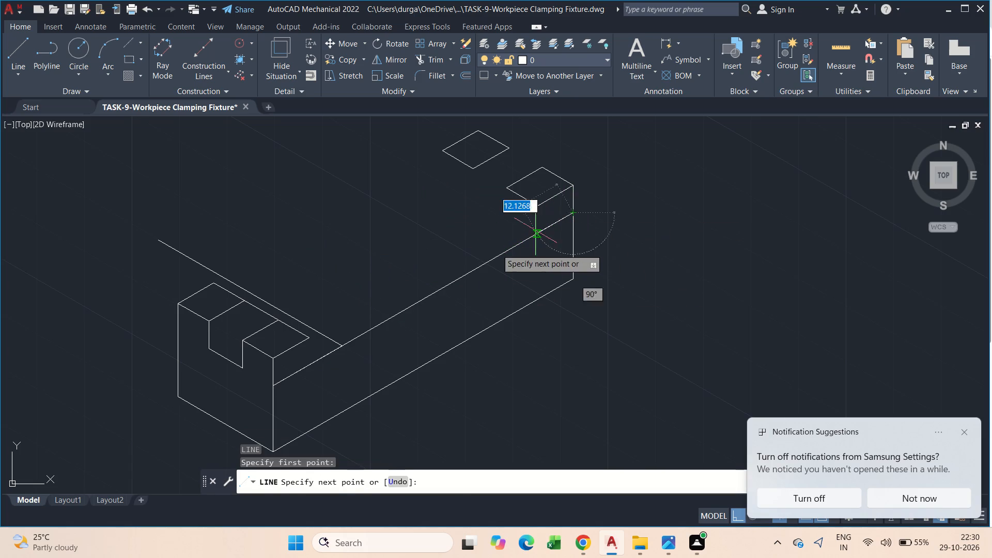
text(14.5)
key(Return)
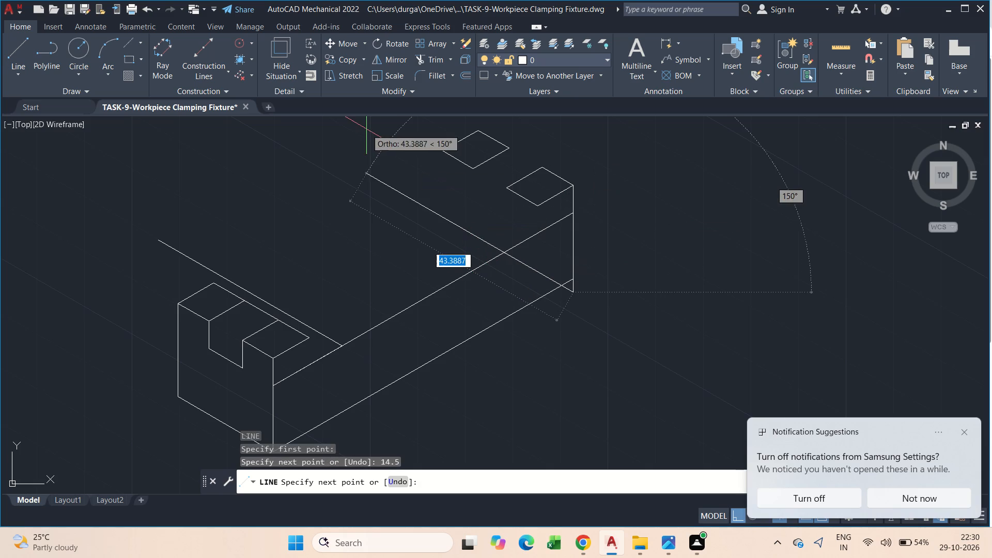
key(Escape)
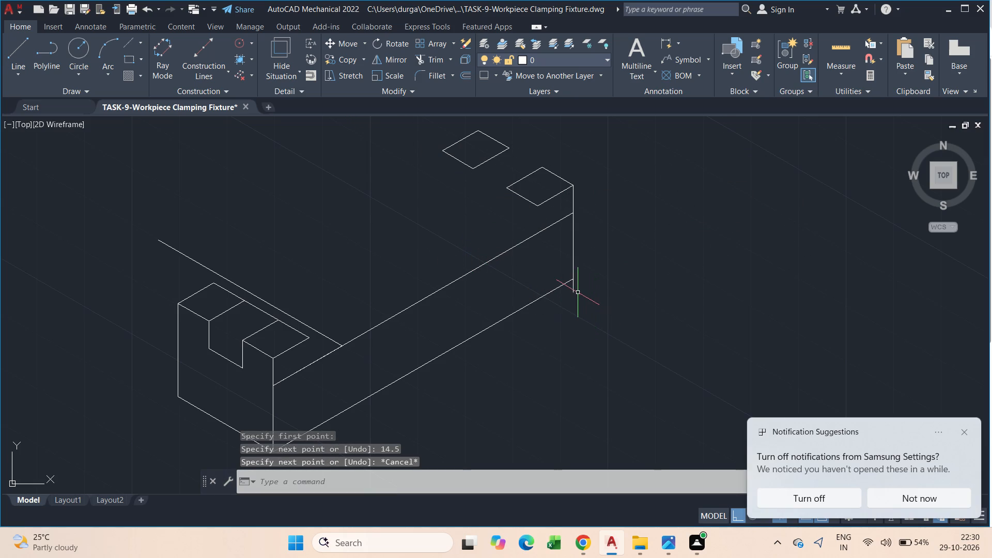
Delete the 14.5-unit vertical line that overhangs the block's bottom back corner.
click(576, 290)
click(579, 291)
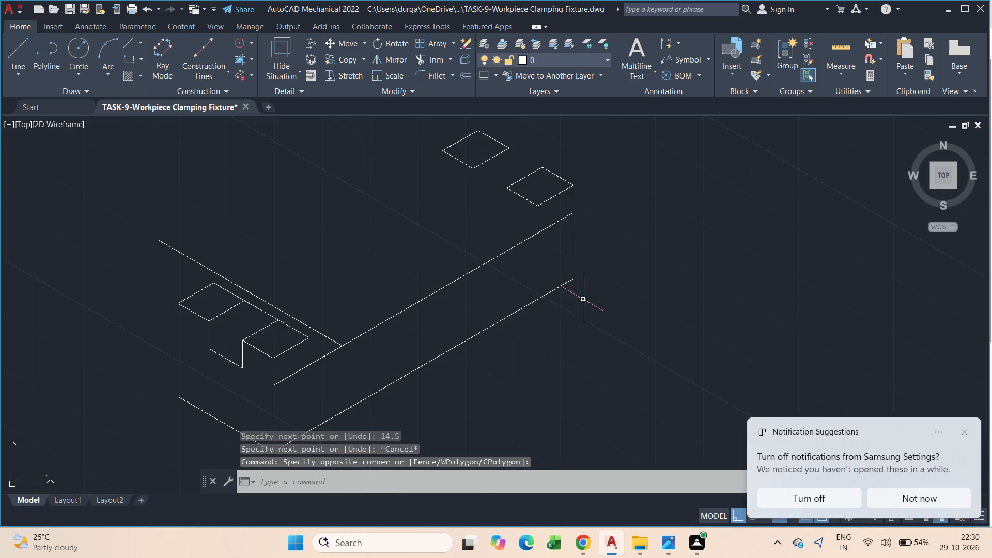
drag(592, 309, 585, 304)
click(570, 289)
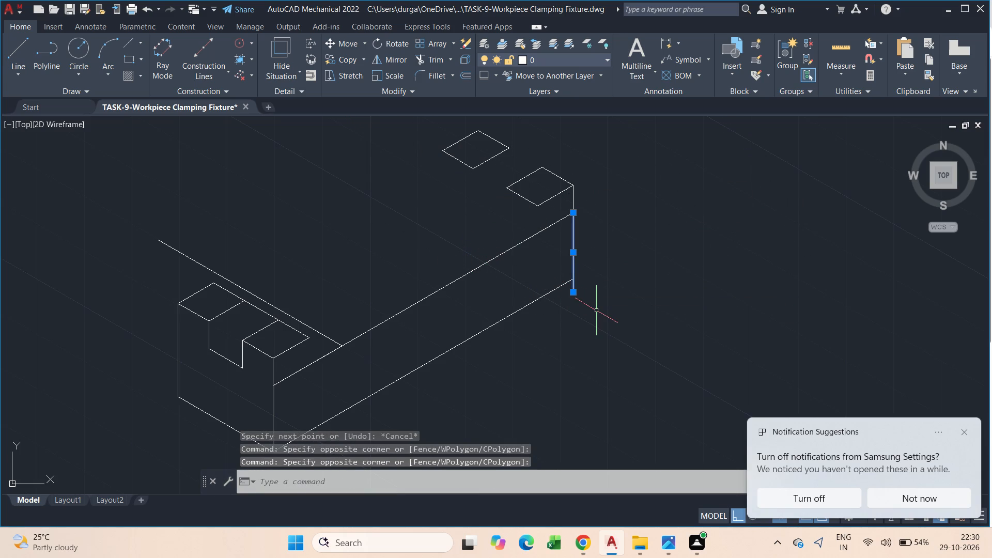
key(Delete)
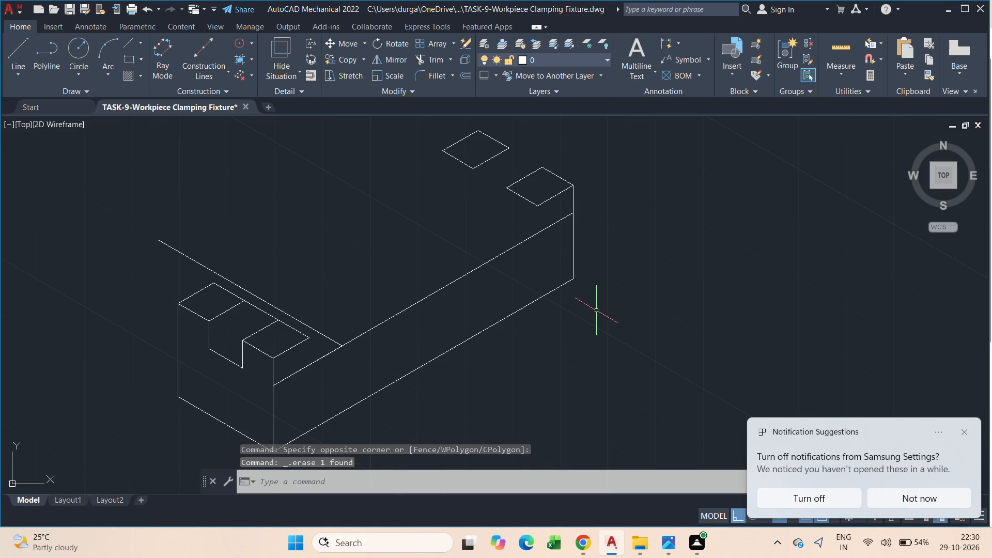
In the top isoplane, draw a line 14.5 units along the lowered long edge from its back end, then across the block at 150°.
text(l)
key(space)
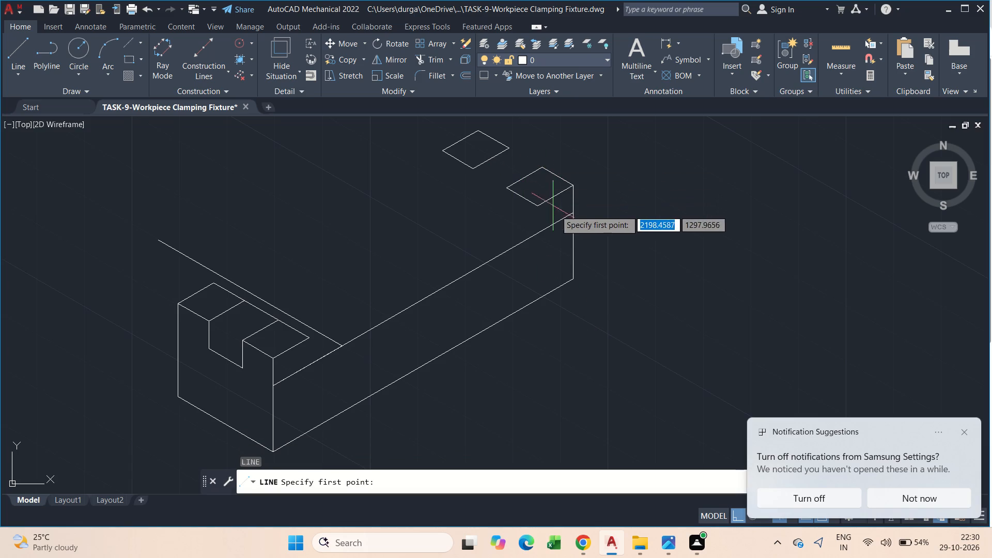
click(569, 217)
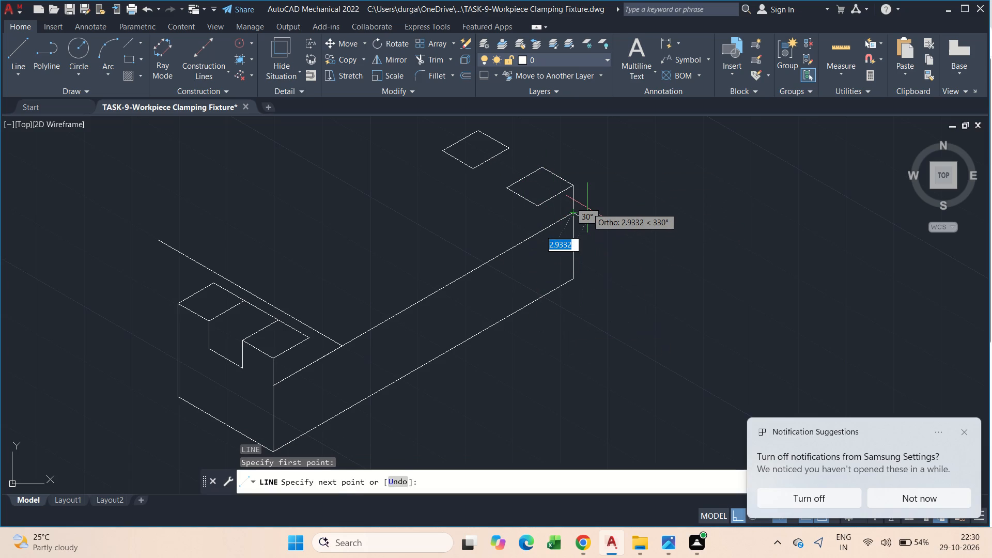
key(F5)
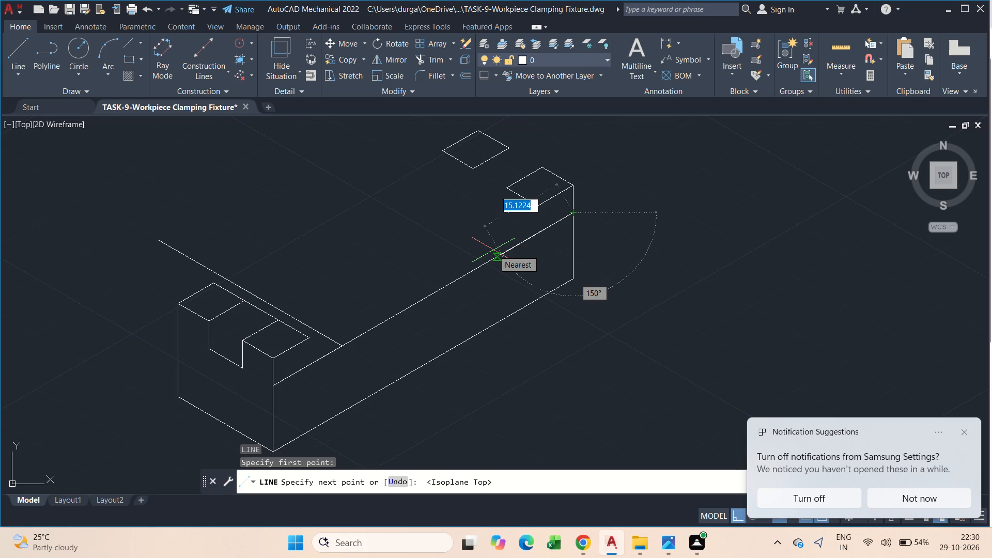
text(14.5)
key(Return)
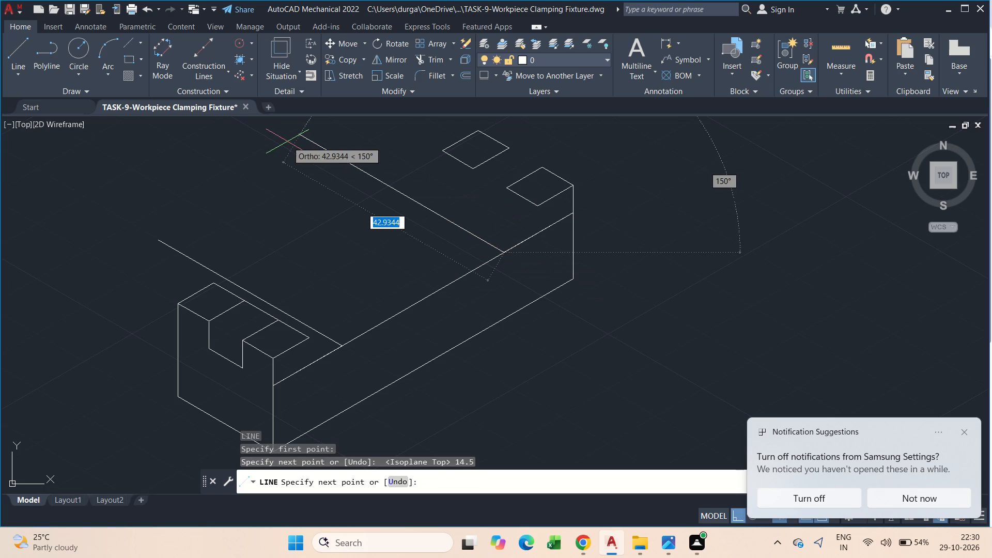
click(349, 159)
key(Escape)
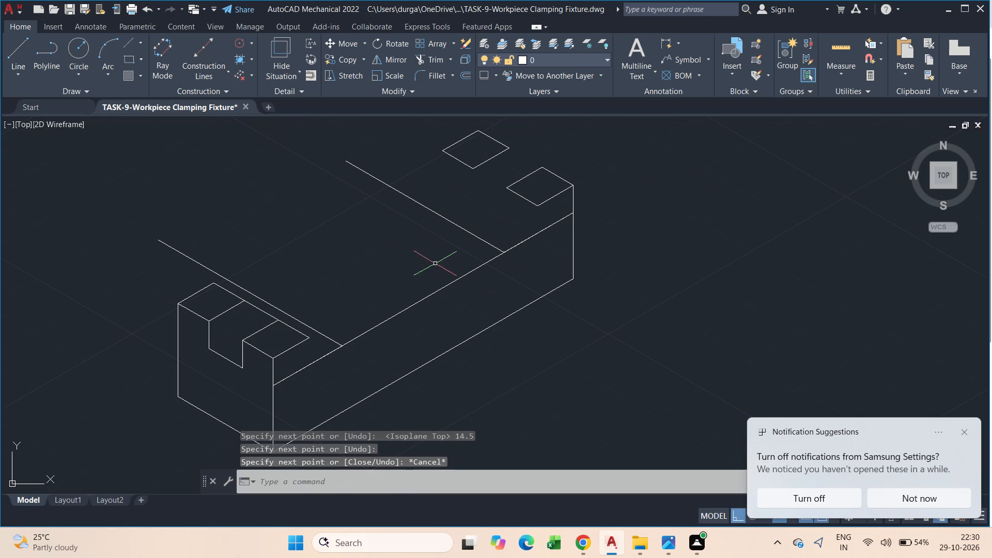
Draw a 14.5-unit line along the lowered long edge from the front vertical edge.
text(l)
key(space)
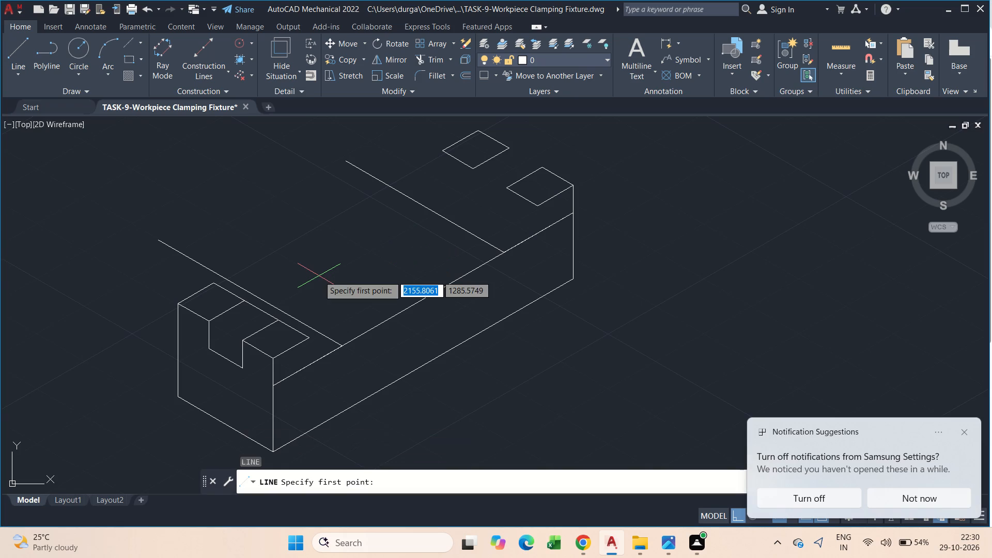
click(277, 382)
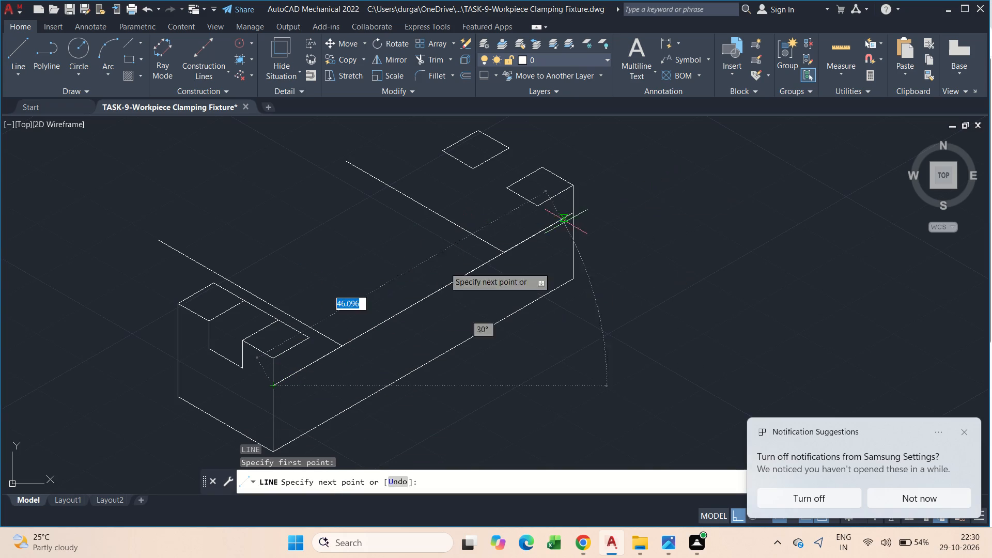
text(14.5)
key(Return)
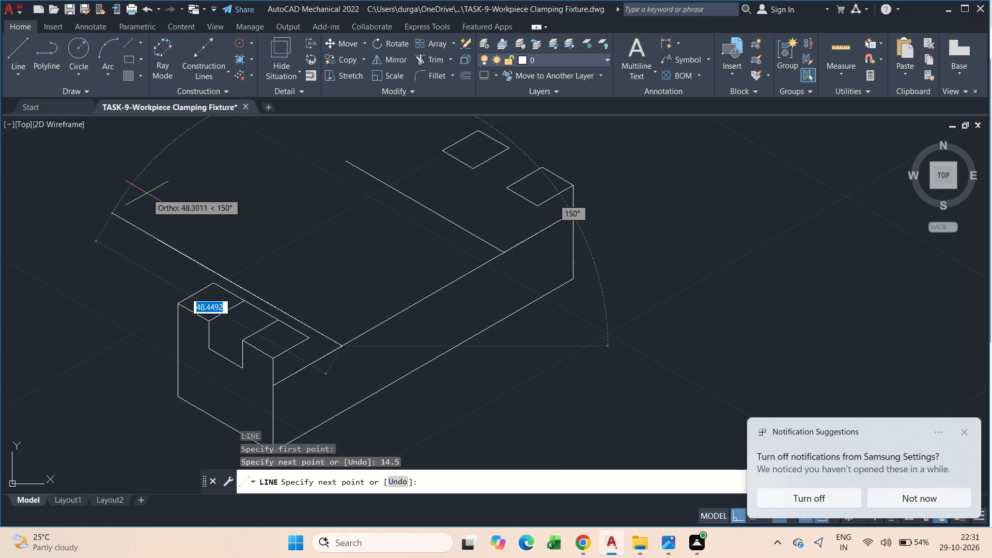
key(Escape)
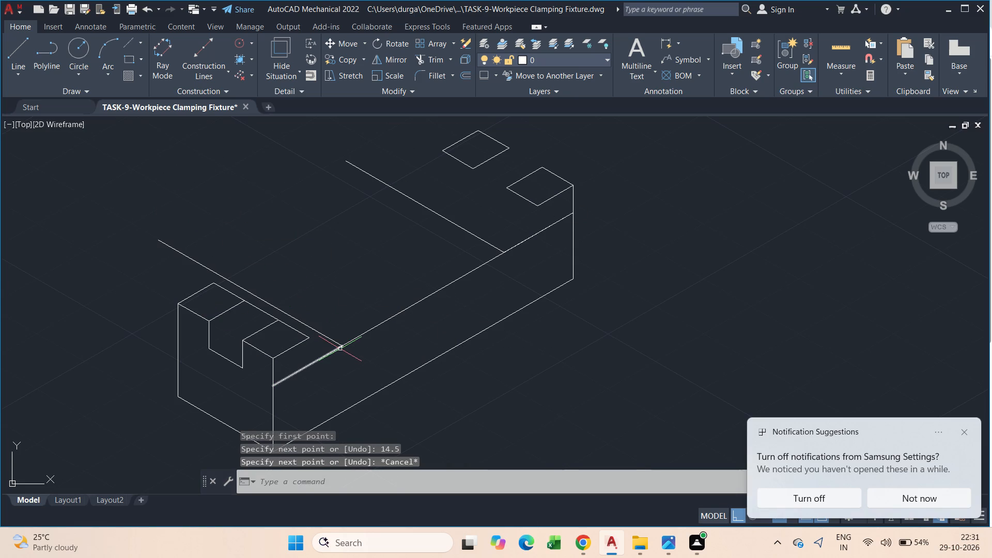
Select the 14.5-unit line overlapping the front end of the lowered long edge.
click(340, 349)
click(389, 402)
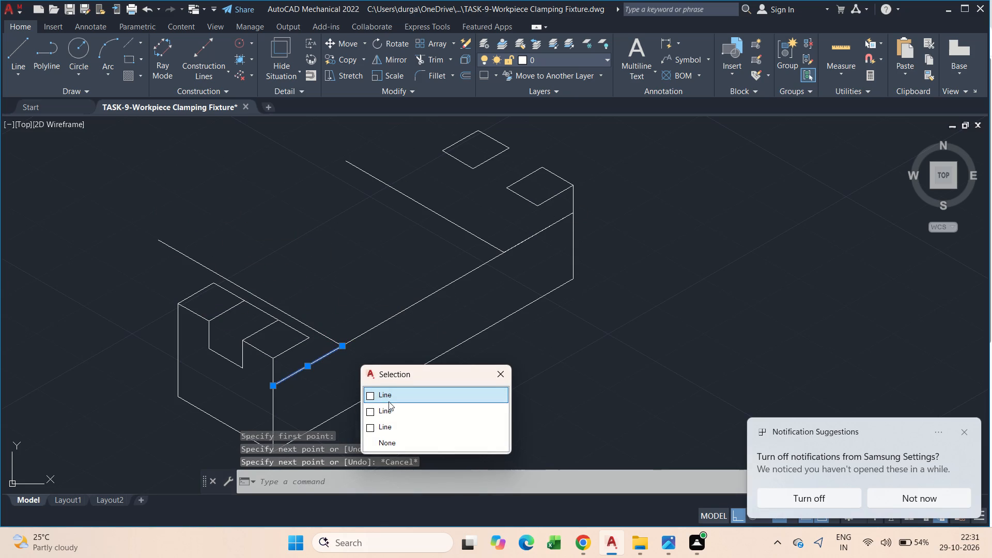
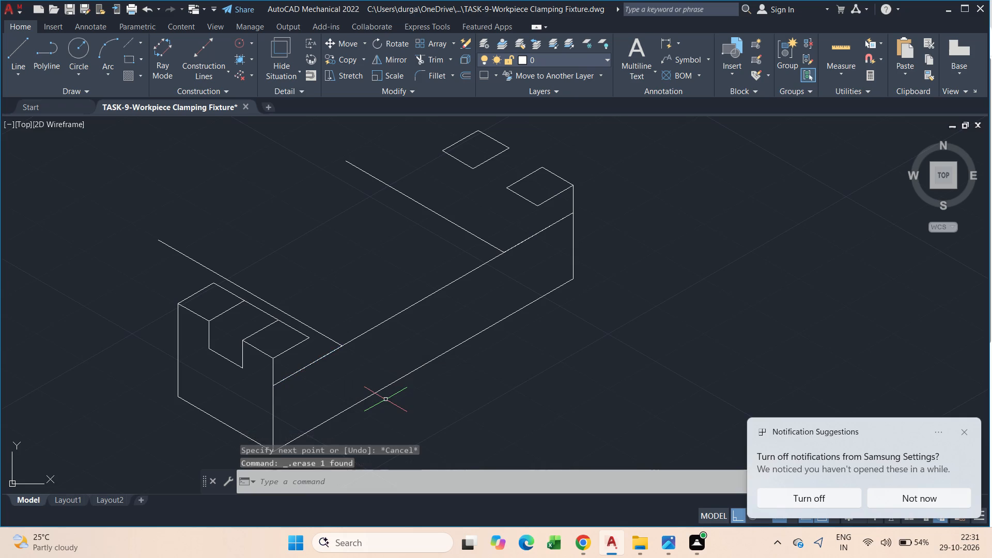
Delete the duplicate 14.5-unit line overlapping the front end of the lowered long edge.
click(324, 353)
click(327, 366)
click(322, 359)
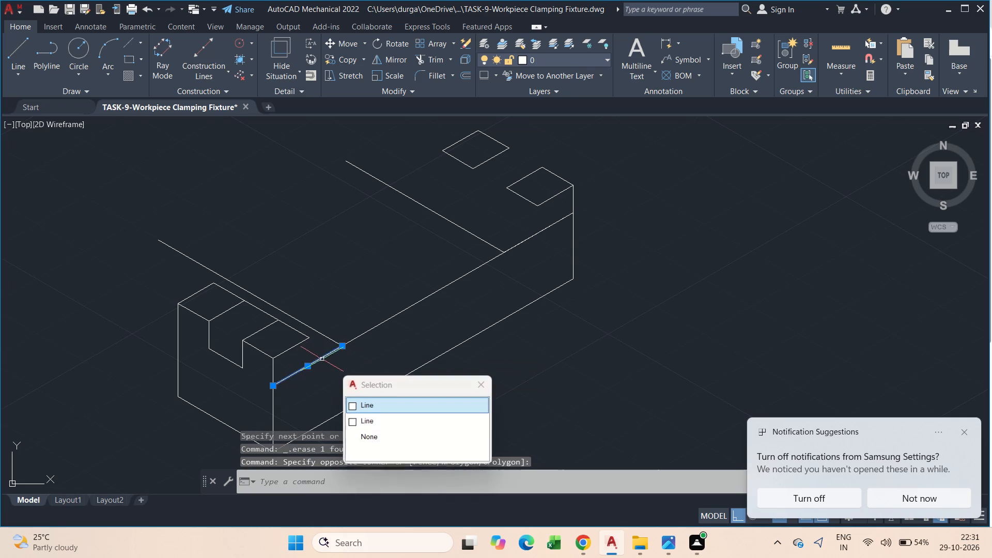
click(381, 401)
key(Delete)
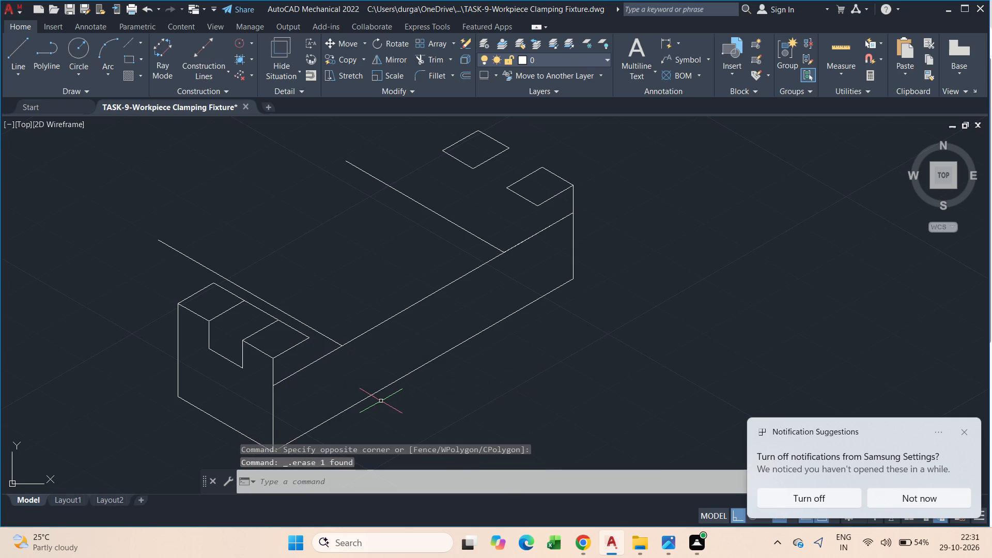
click(331, 353)
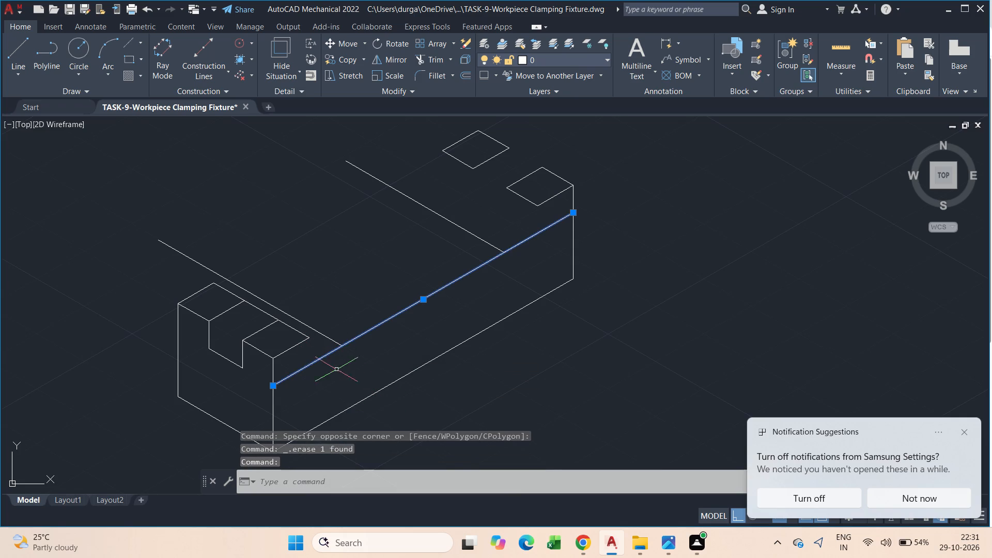
key(Escape)
In the right isoplane, draw a 5-unit vertical line down from the rightmost corner of the farther back pad.
middle_drag(424, 224, 415, 242)
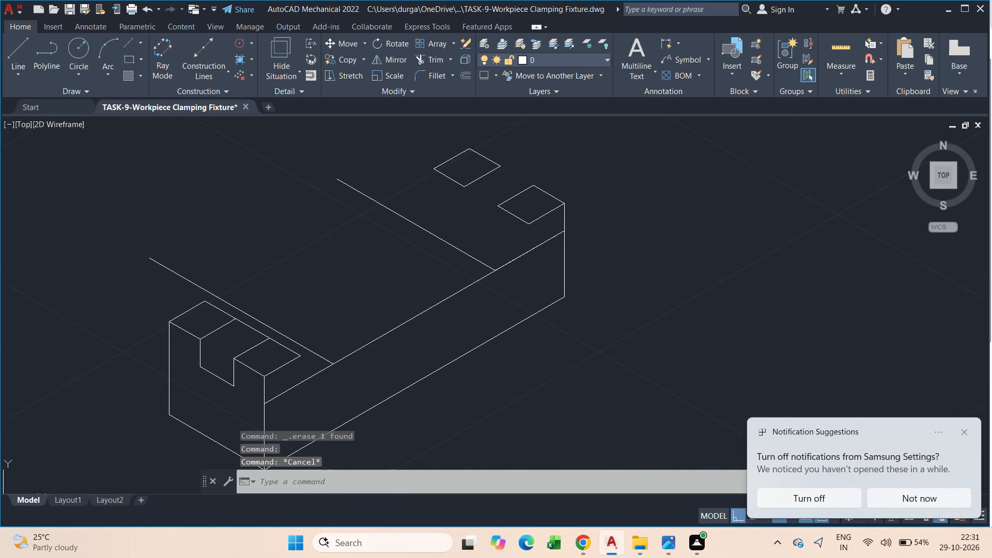
text(l)
key(space)
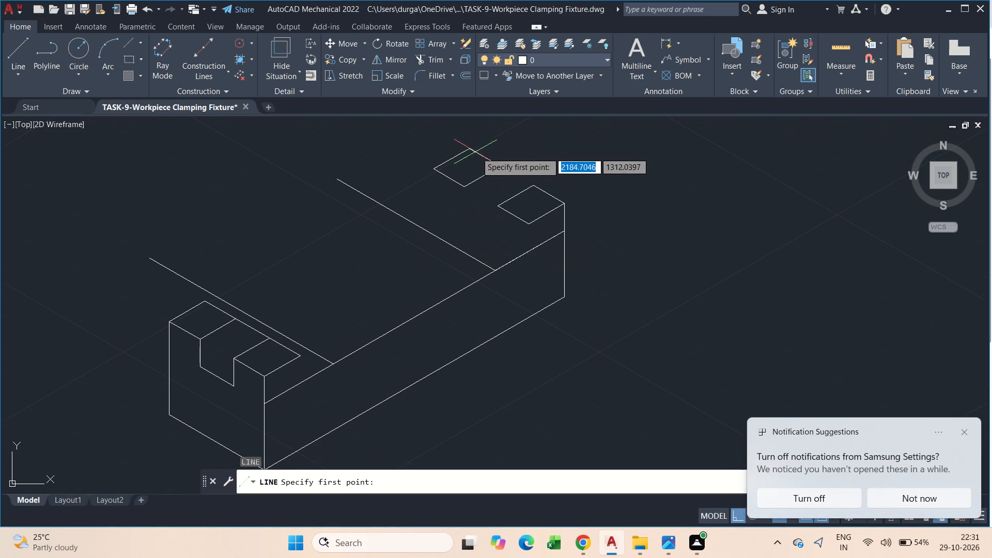
click(499, 169)
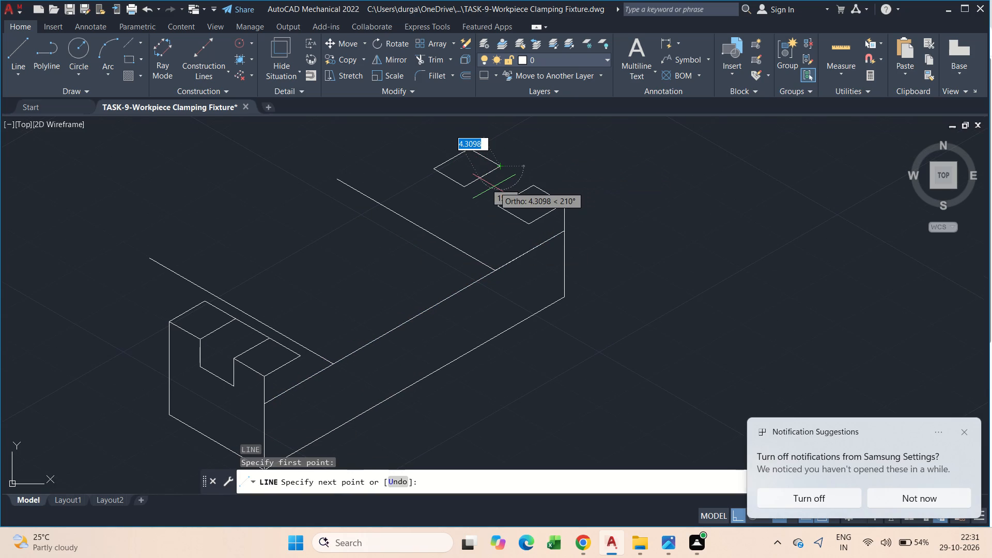
key(F5)
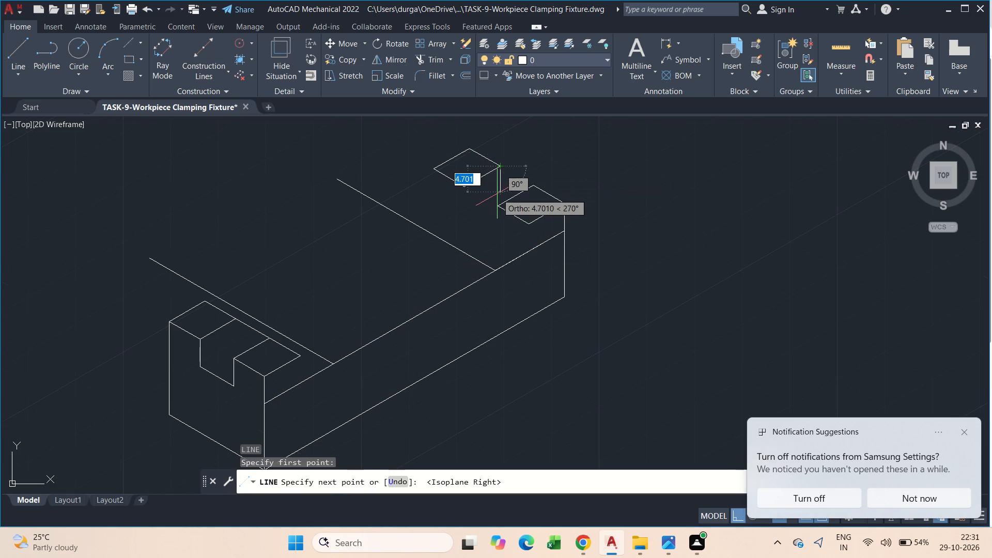
key(5)
key(Return)
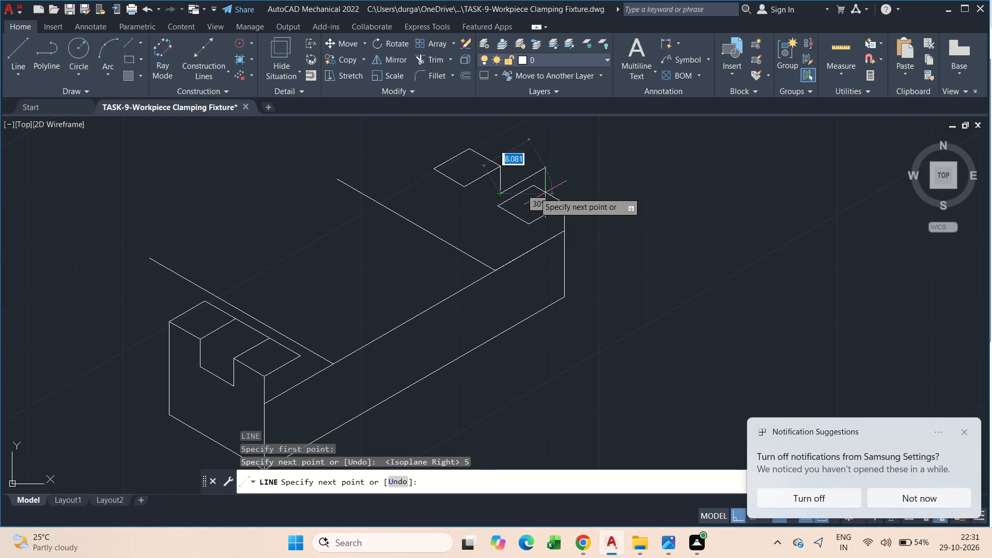
scroll(529, 190, up, 3)
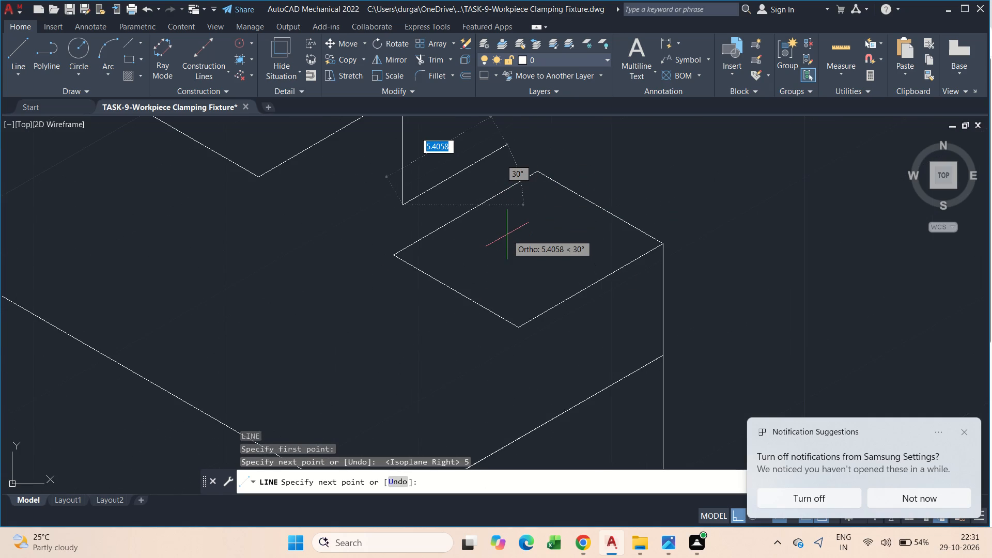
key(F5)
click(521, 242)
key(Escape)
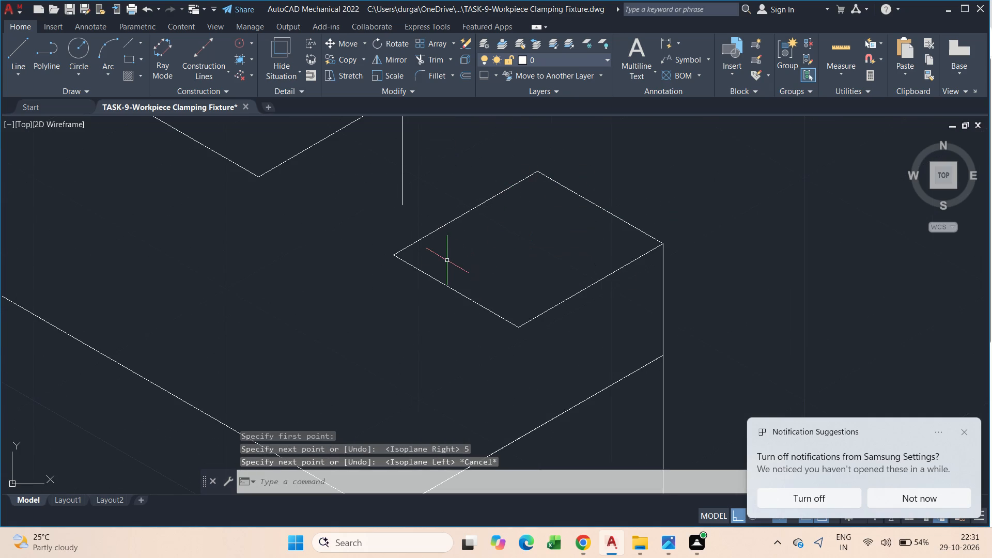
In the left isoplane, draw a line from the 5-unit line's lower end at 330° into the nearer back pad.
text(l)
key(space)
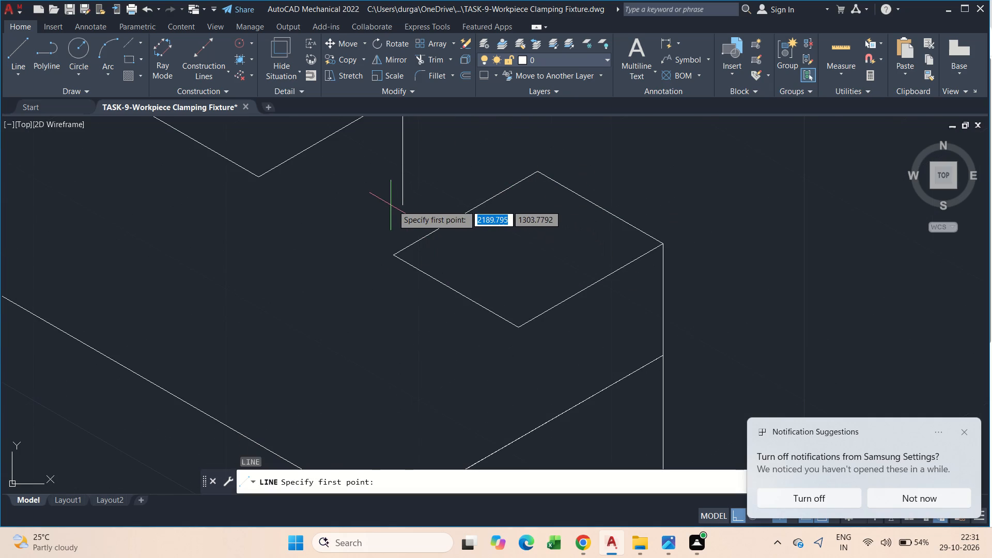
drag(399, 200, 423, 214)
click(504, 261)
key(Escape)
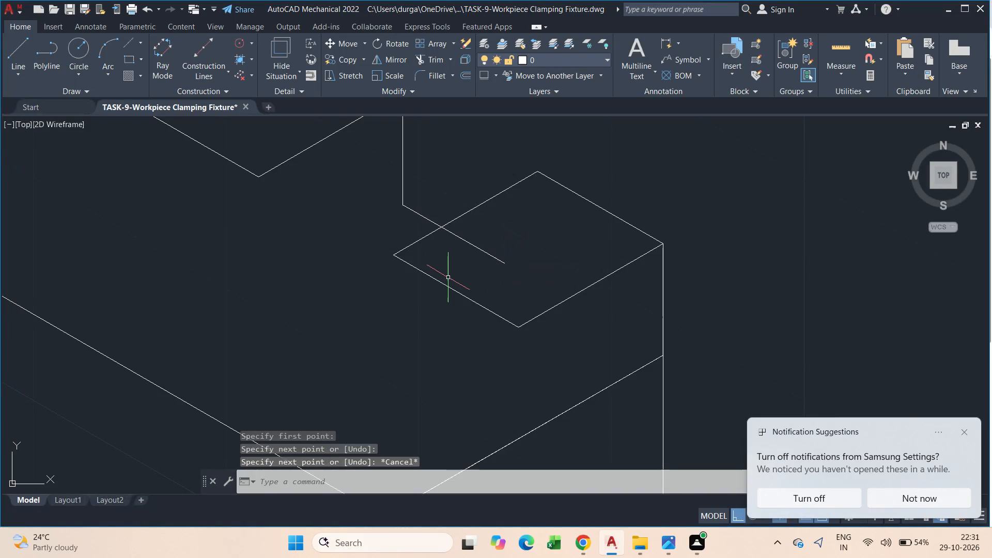
Trim the part of the new line that lies inside the nearer back pad's outline.
text(tr)
key(space)
drag(477, 236, 475, 259)
scroll(477, 260, down, 3)
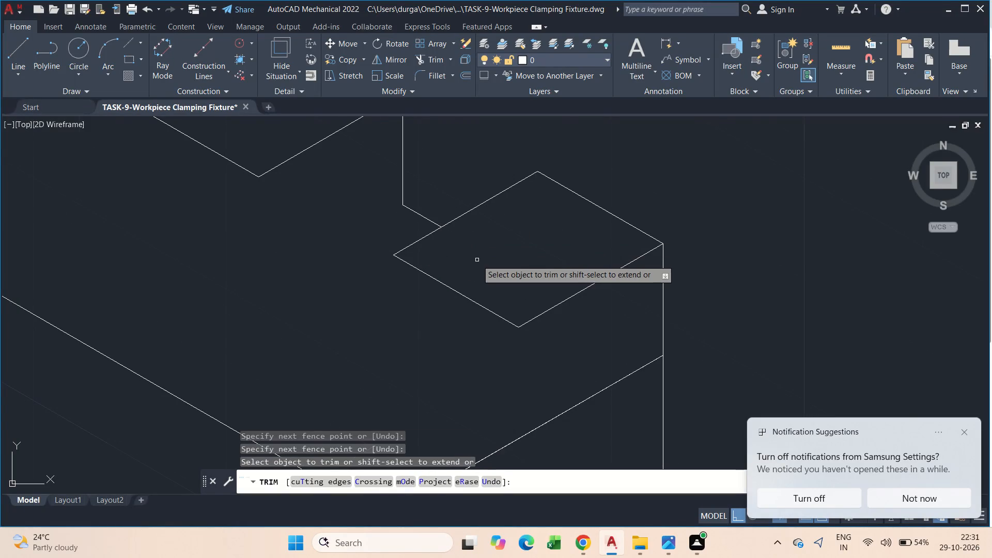
key(Escape)
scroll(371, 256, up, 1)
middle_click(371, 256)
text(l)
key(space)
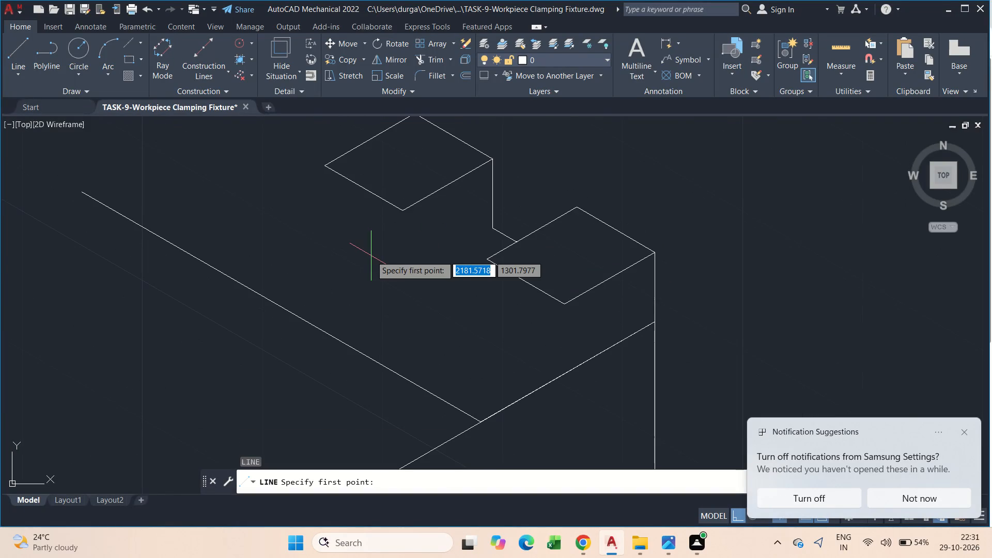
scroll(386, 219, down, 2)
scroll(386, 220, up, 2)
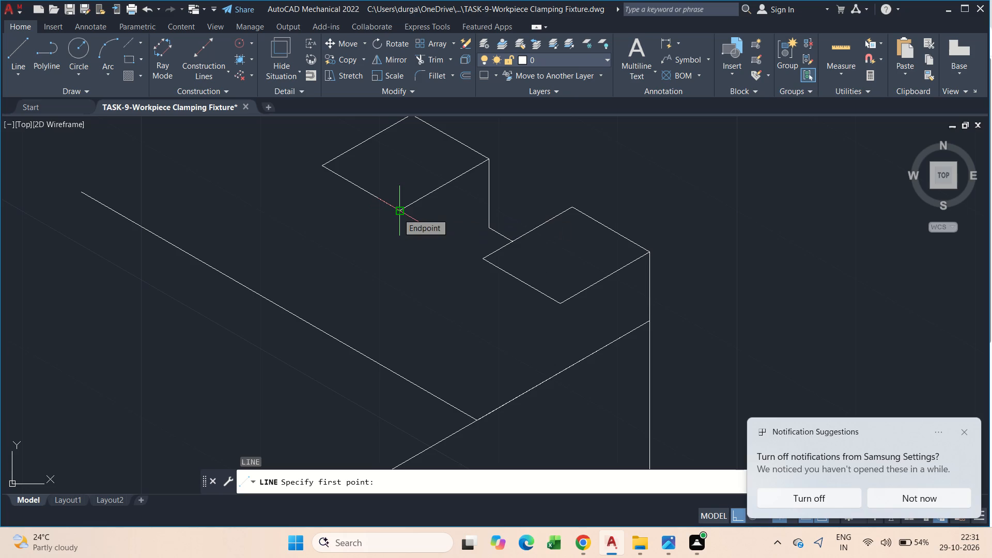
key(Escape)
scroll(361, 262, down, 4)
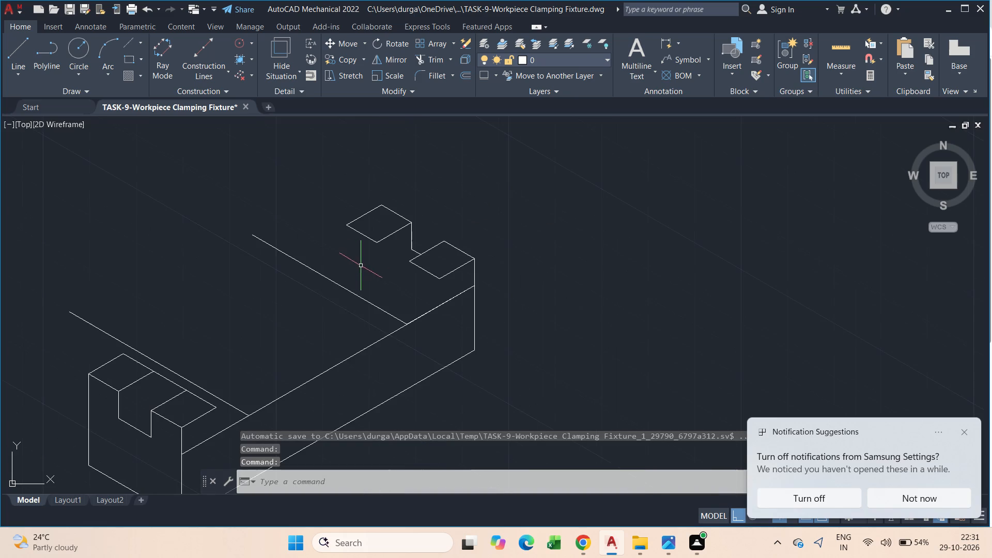
Draw a line 5 units down from the front block's top left corner, then about 57.5 units at 30° in the top isoplane.
middle_drag(218, 348, 256, 272)
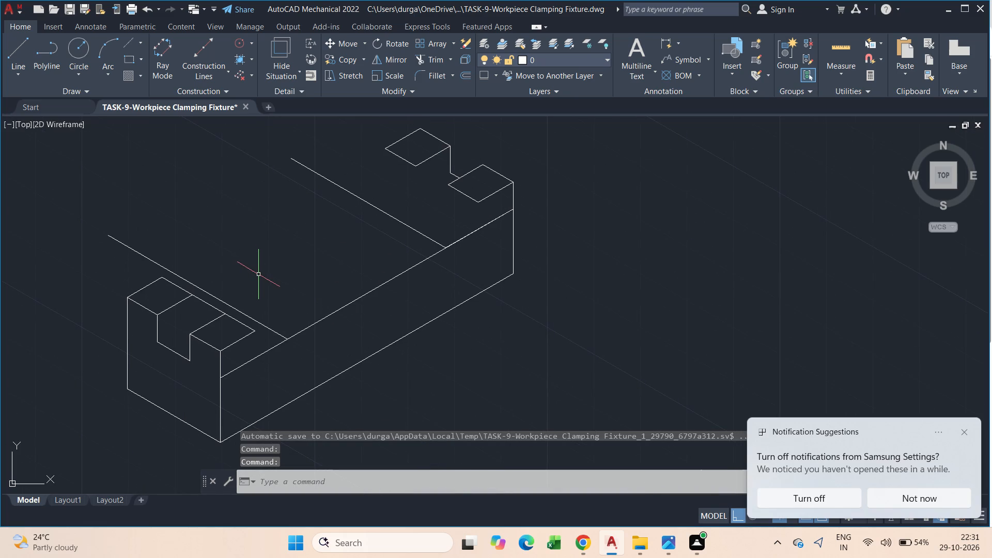
text(l)
key(space)
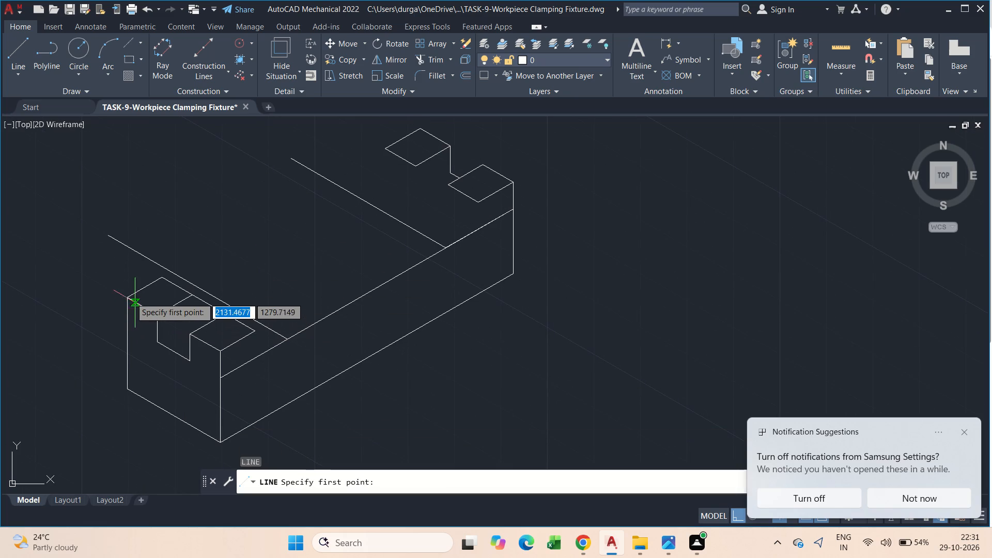
click(129, 296)
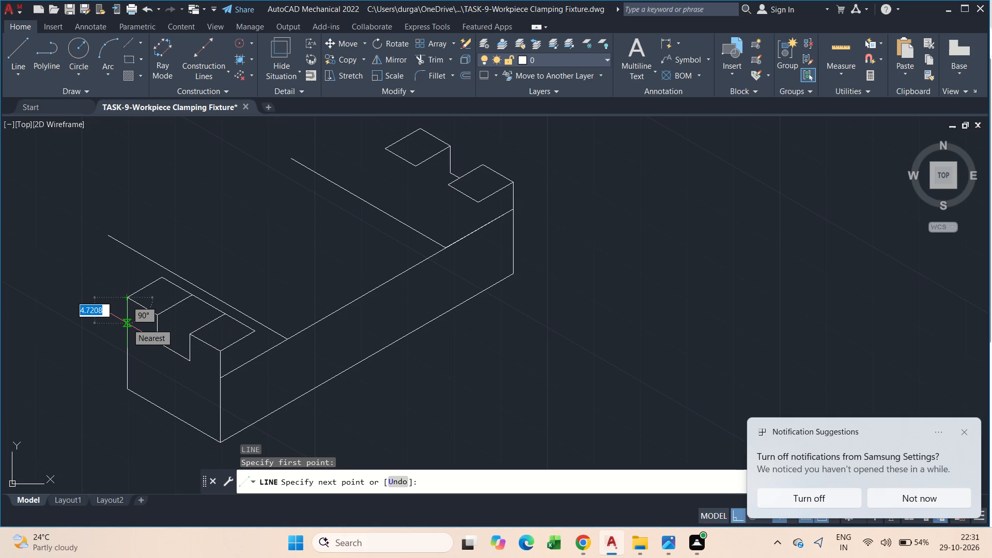
key(5)
key(Return)
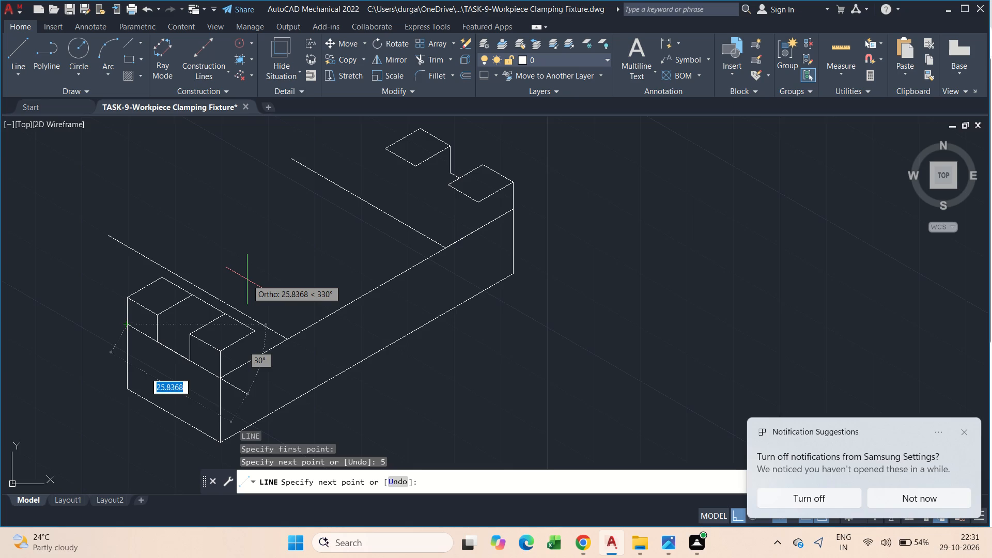
key(F5)
scroll(404, 167, up, 2)
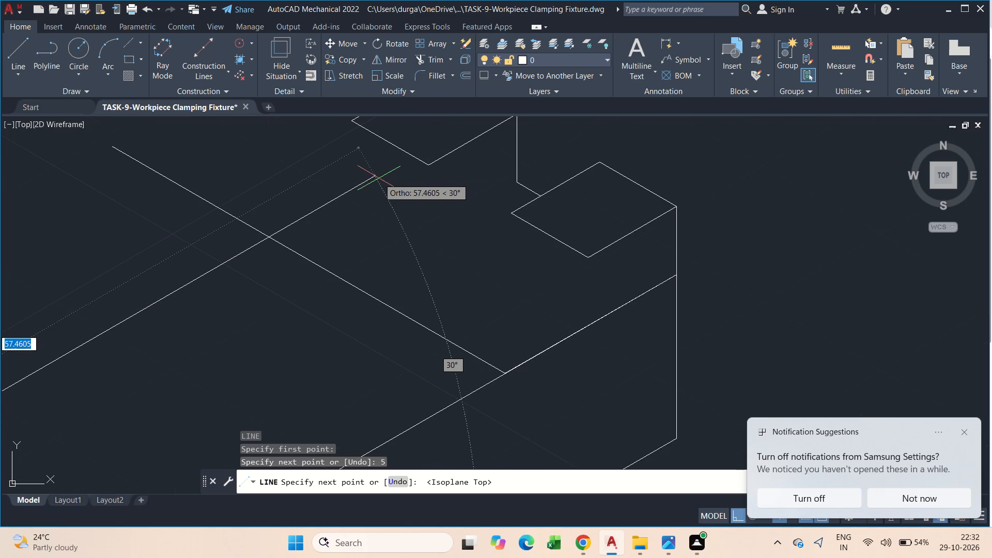
click(379, 178)
key(Escape)
Trim both cross lines beyond the new long line, and that line's back end beyond the back cross line.
scroll(331, 217, down, 2)
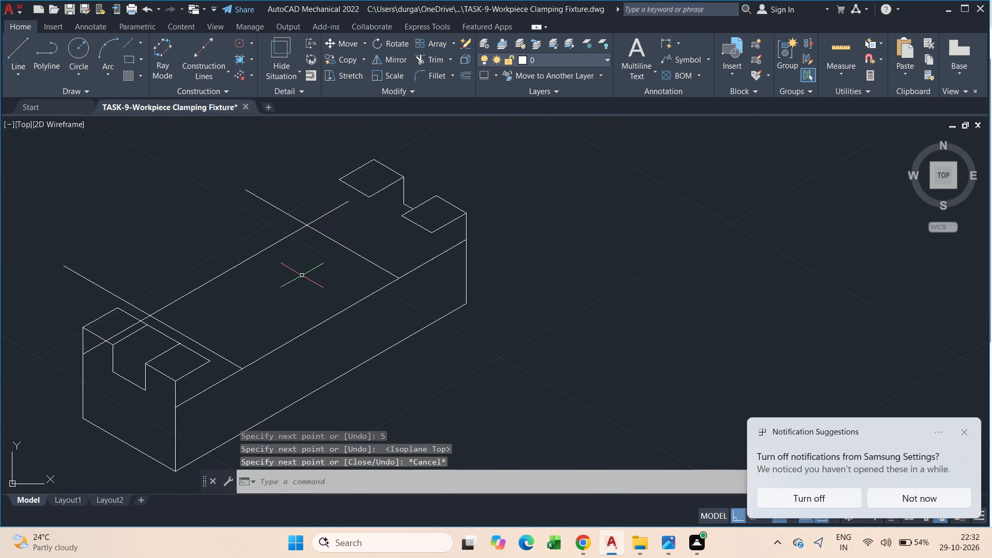
text(tr)
key(space)
drag(304, 184, 252, 225)
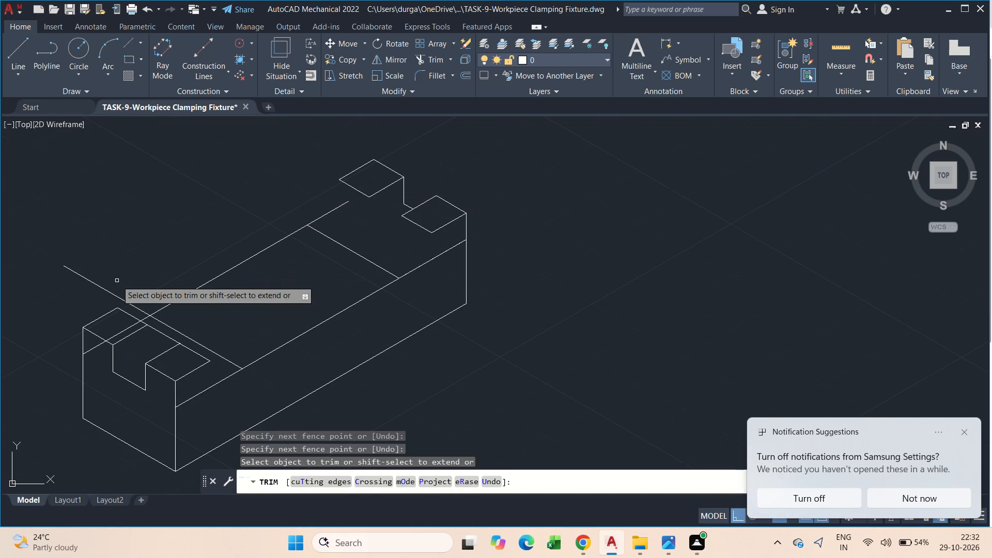
drag(117, 281, 92, 289)
drag(317, 206, 338, 222)
key(Escape)
Draw a sloped line from the farther back pad's left corner to the back far corner of the recessed middle.
text(l)
key(space)
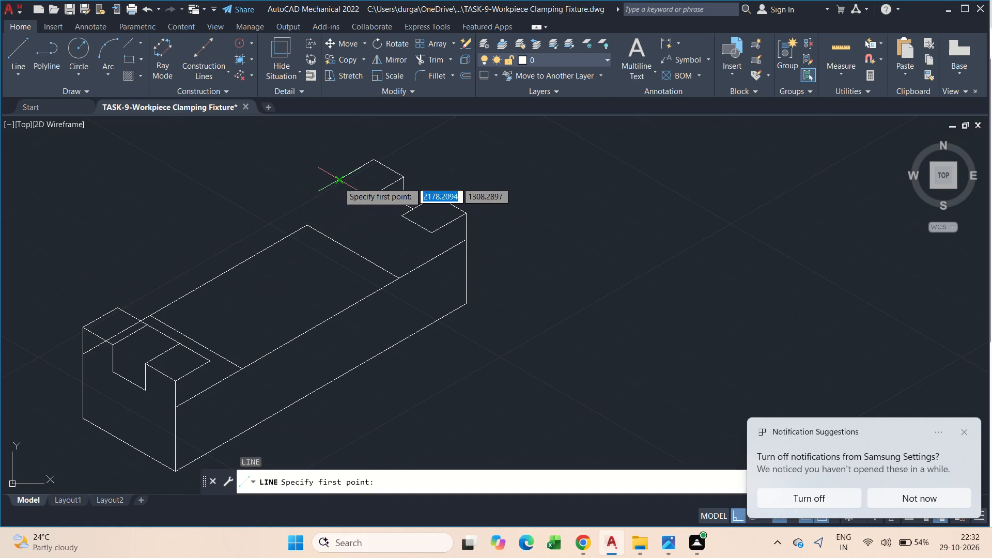
click(338, 182)
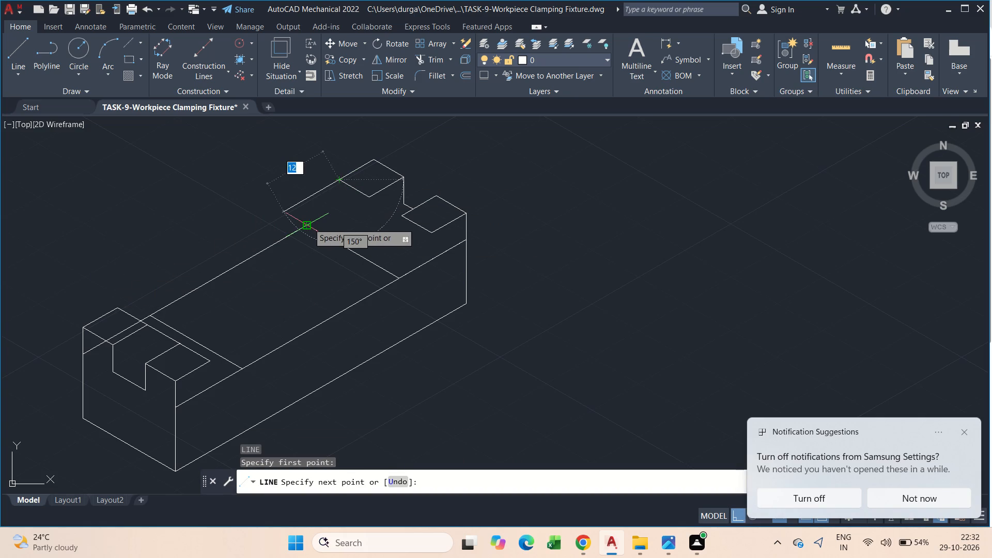
click(308, 223)
key(Escape)
Copy the sloped line by its upper end onto the other three inner corners of the two back pads.
scroll(378, 224, up, 1)
scroll(276, 203, up, 2)
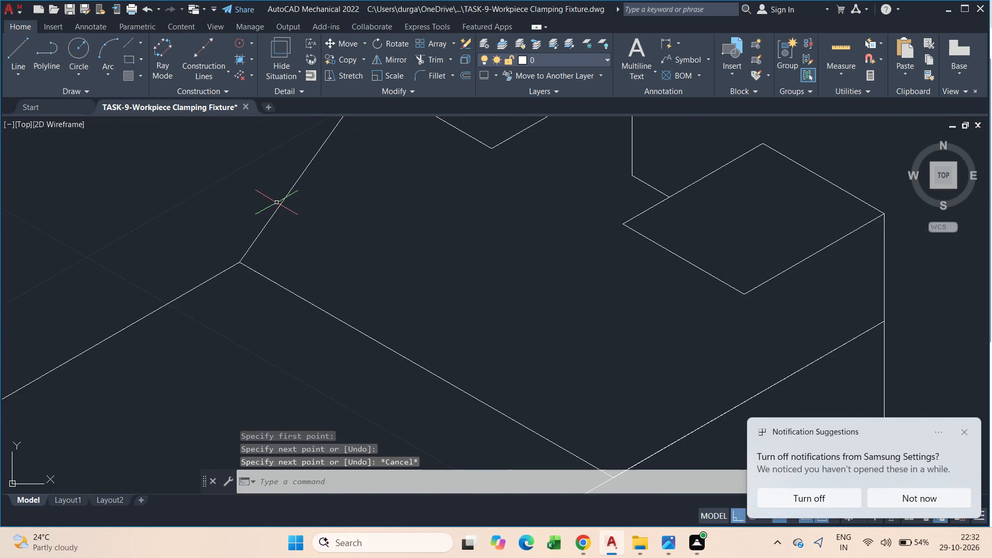
drag(316, 230, 300, 220)
click(262, 193)
middle_drag(304, 211, 303, 277)
scroll(303, 277, down, 1)
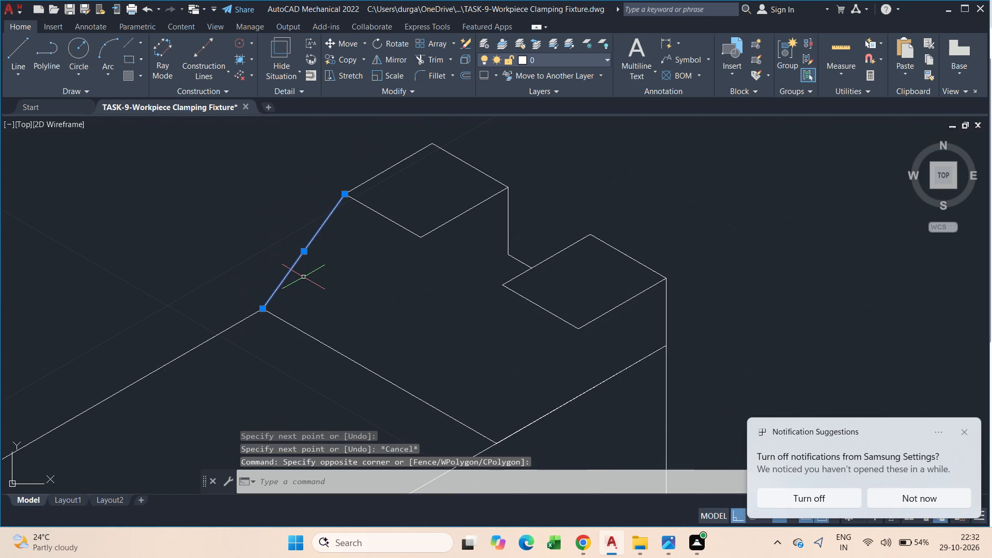
key(c)
click(354, 315)
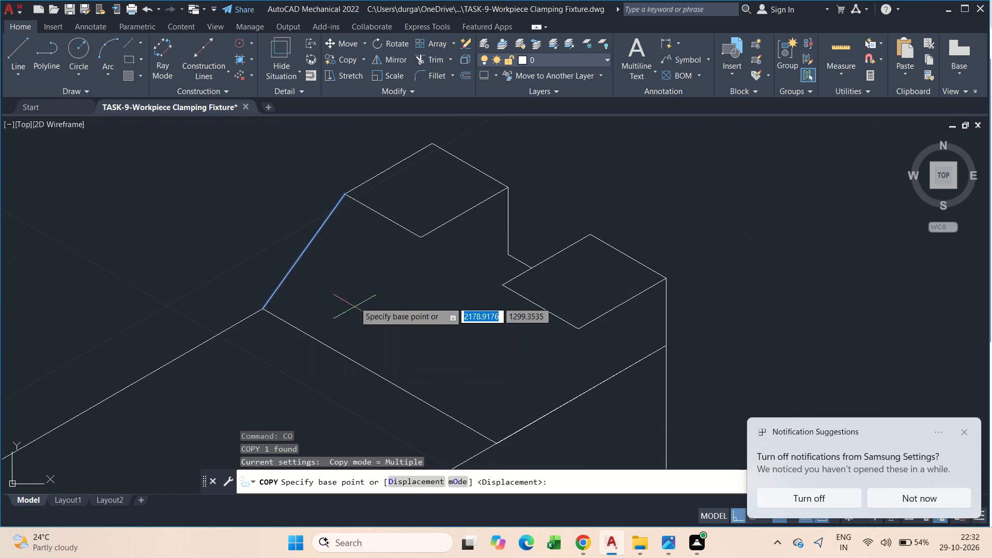
scroll(346, 200, up, 5)
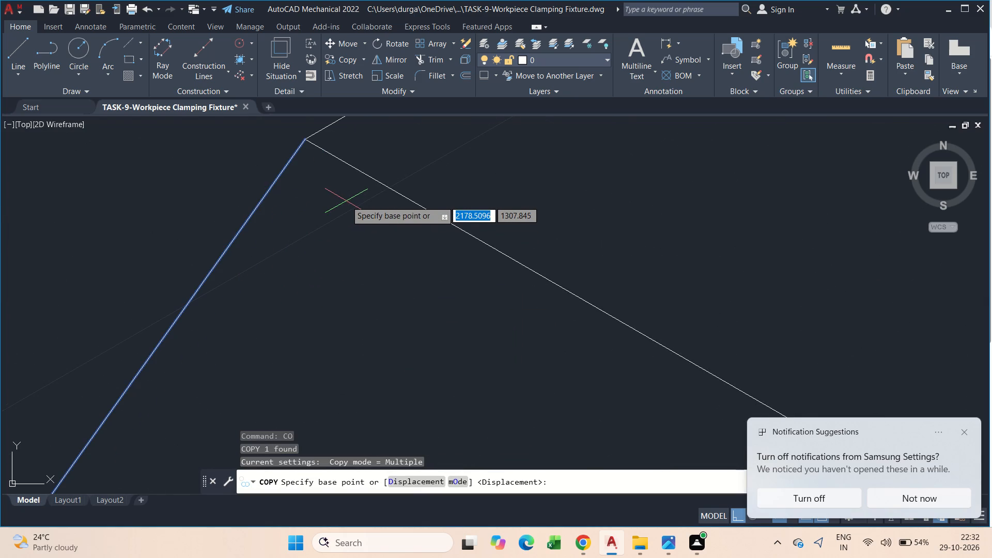
click(301, 138)
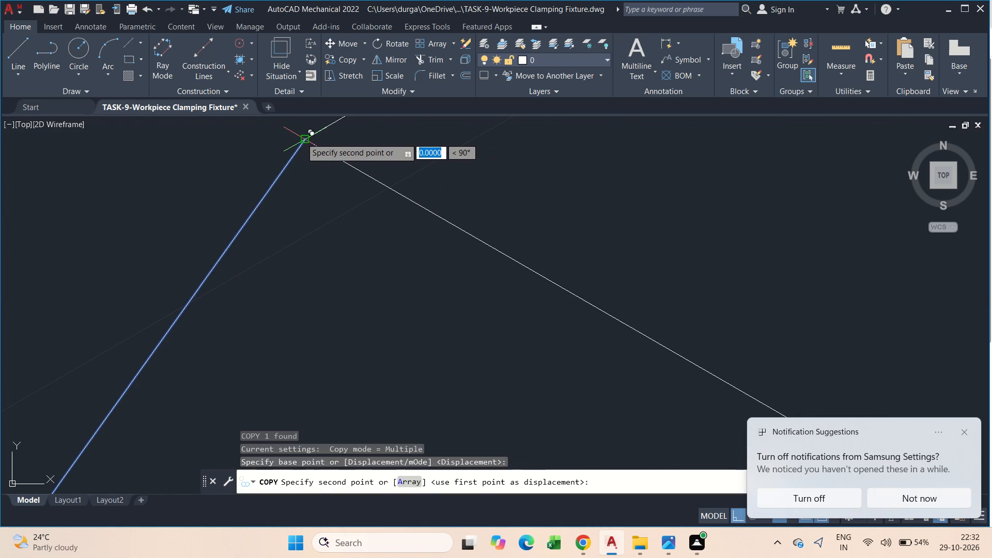
scroll(301, 138, down, 3)
click(491, 246)
scroll(491, 246, down, 3)
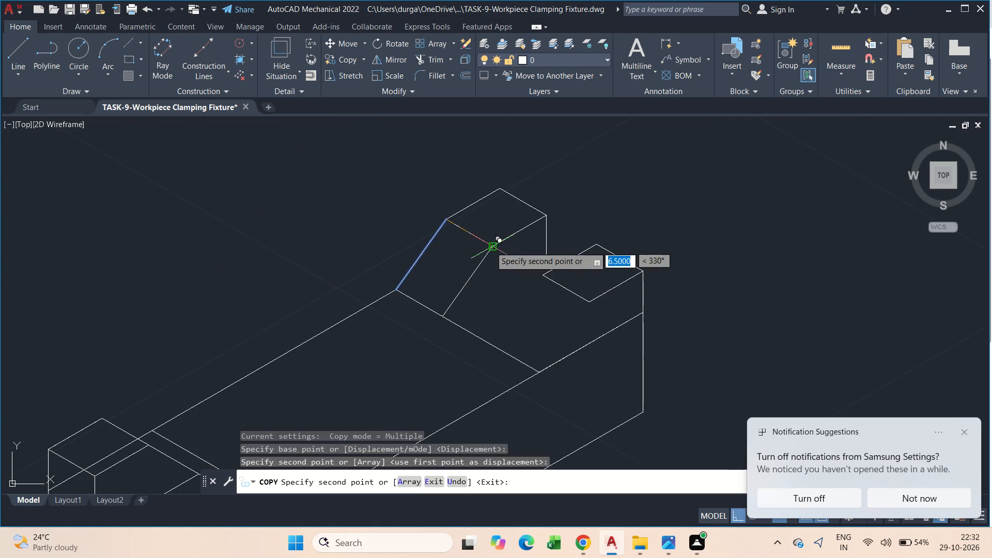
click(547, 277)
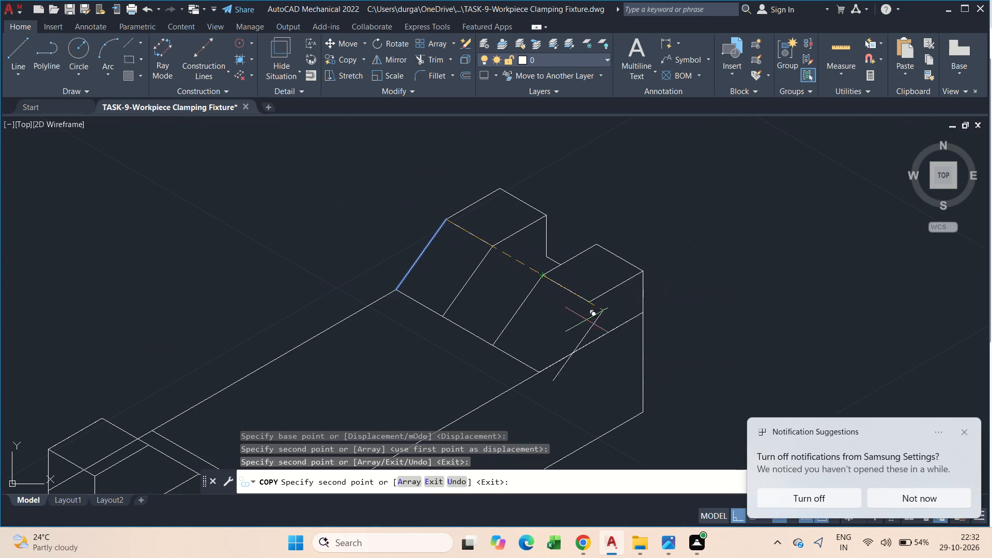
click(593, 304)
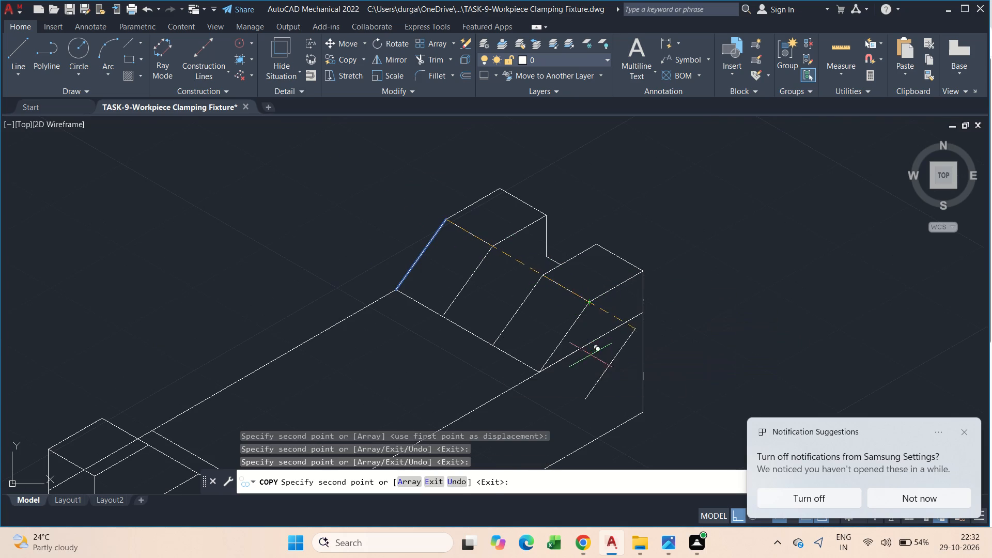
scroll(458, 334, down, 2)
middle_drag(453, 336, 444, 301)
key(Escape)
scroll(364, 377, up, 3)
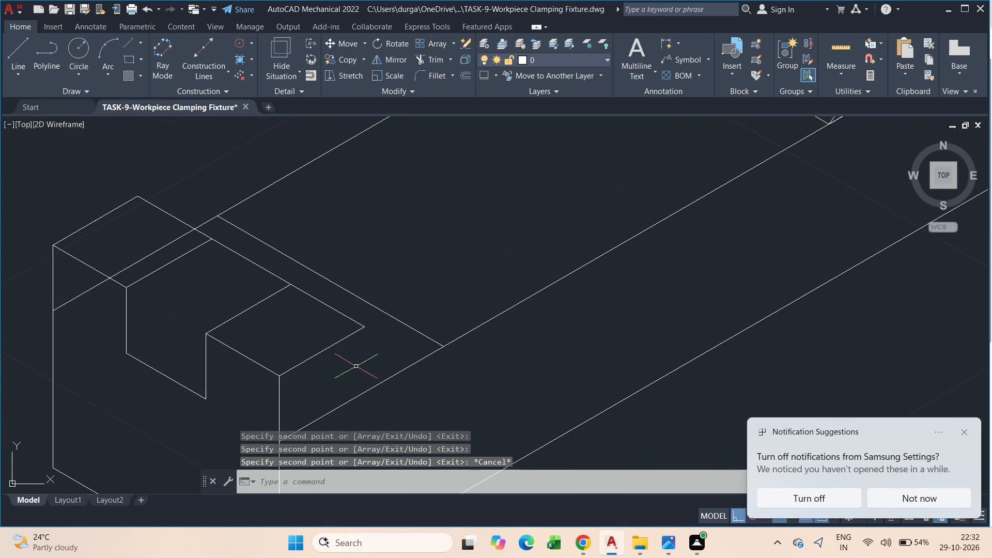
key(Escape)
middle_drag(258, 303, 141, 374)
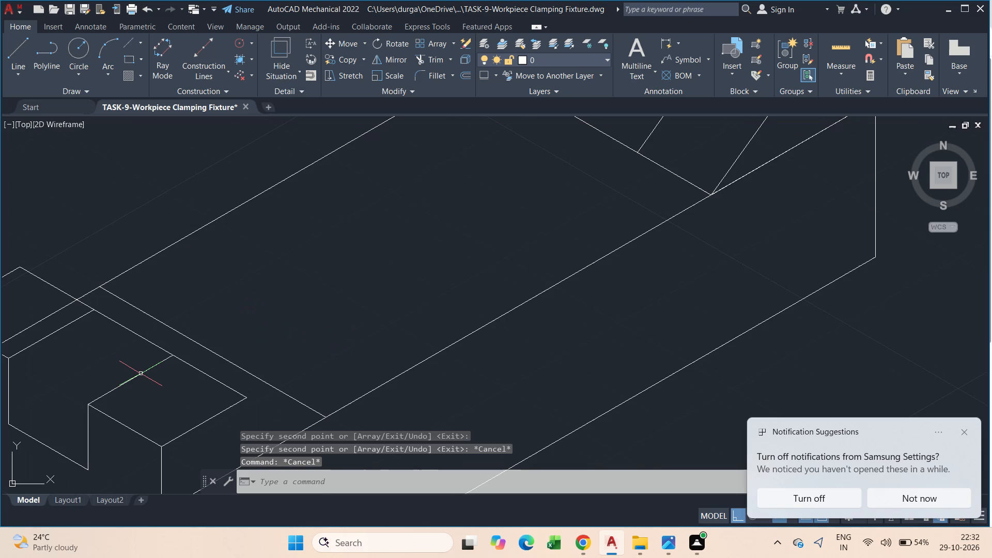
Draw a sloped line from the left front pad's rear corner to the front far corner of the recessed middle.
text(l)
key(space)
middle_drag(124, 322, 152, 360)
scroll(152, 360, down, 1)
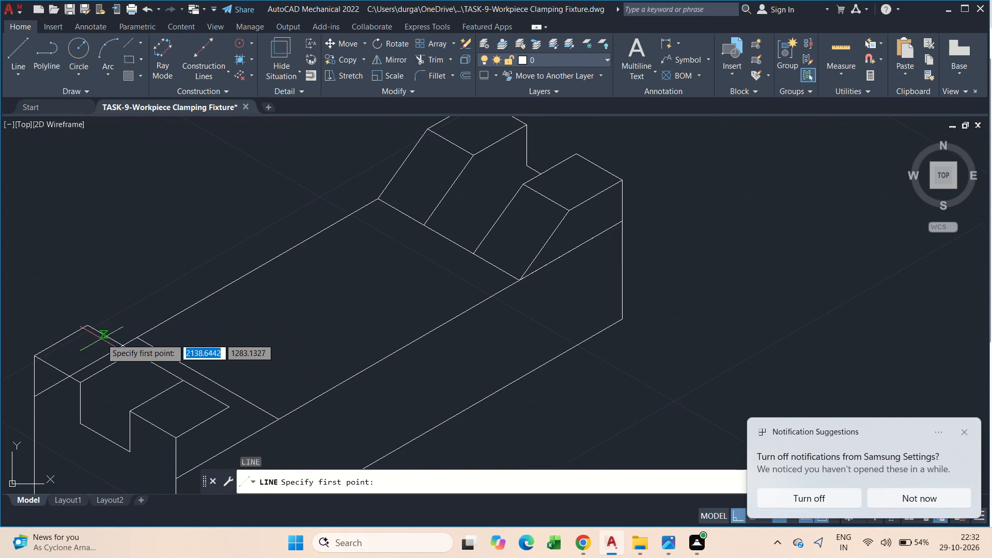
click(81, 322)
scroll(128, 331, up, 3)
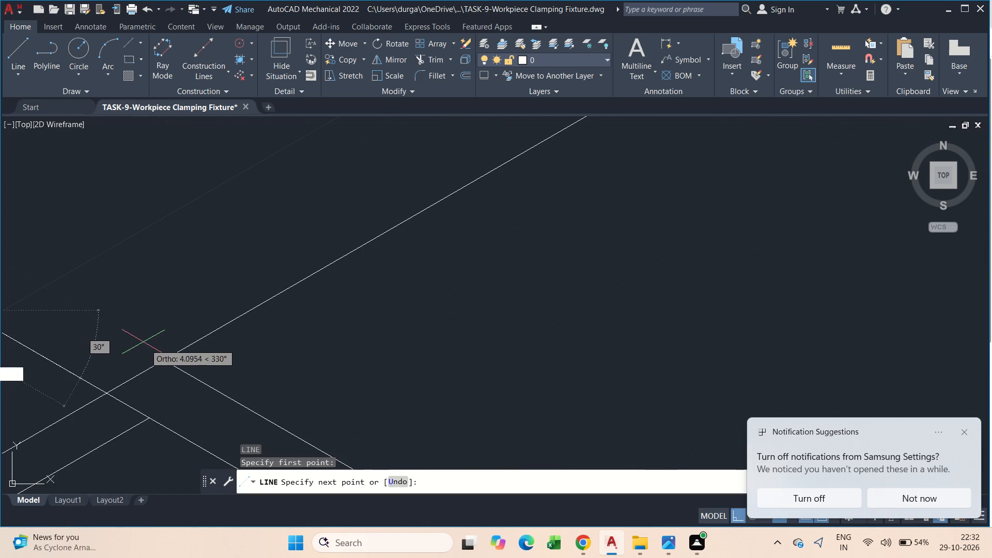
click(162, 355)
key(Escape)
scroll(199, 435, down, 2)
middle_drag(189, 434, 219, 331)
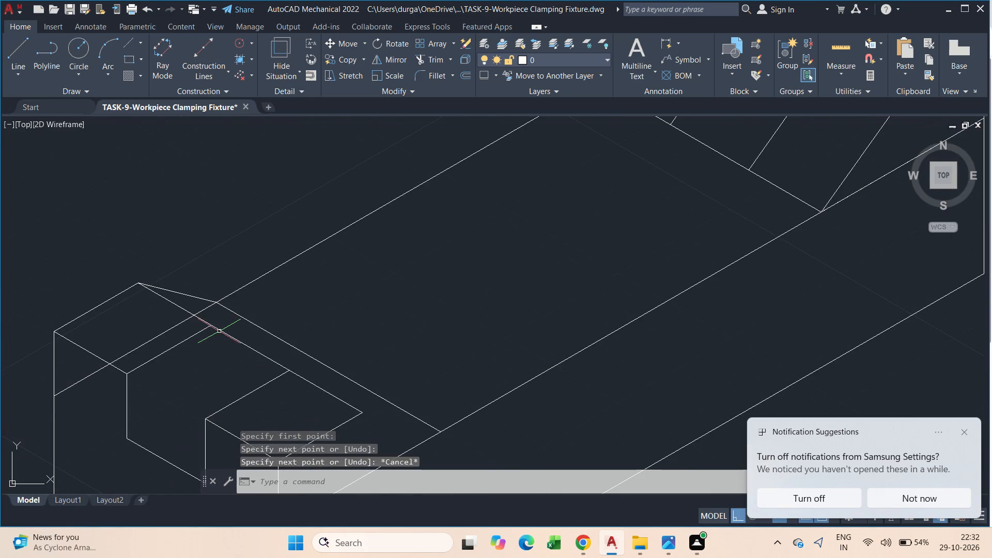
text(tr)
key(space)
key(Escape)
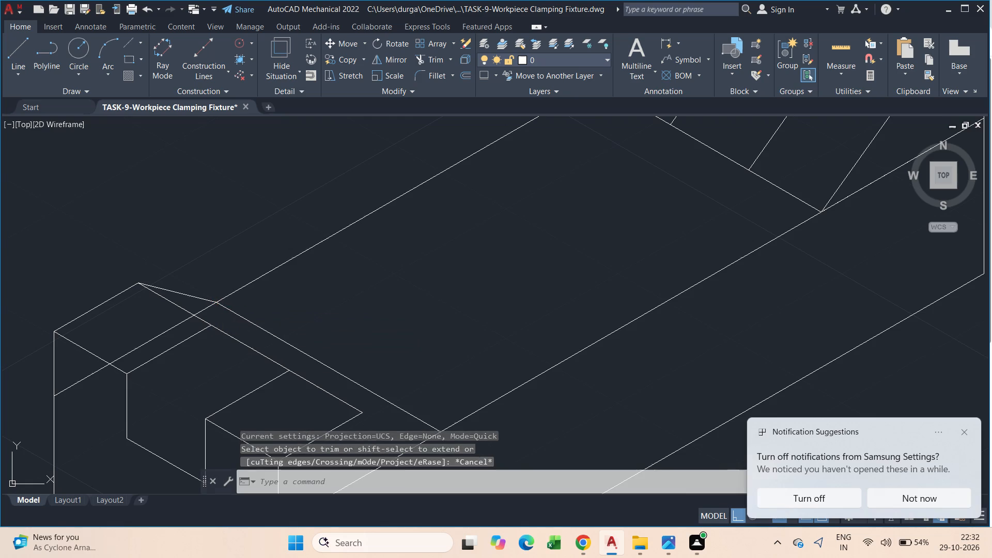
Trim the far long line's front end off at the recessed middle's front cross line.
click(239, 314)
text(tr)
key(space)
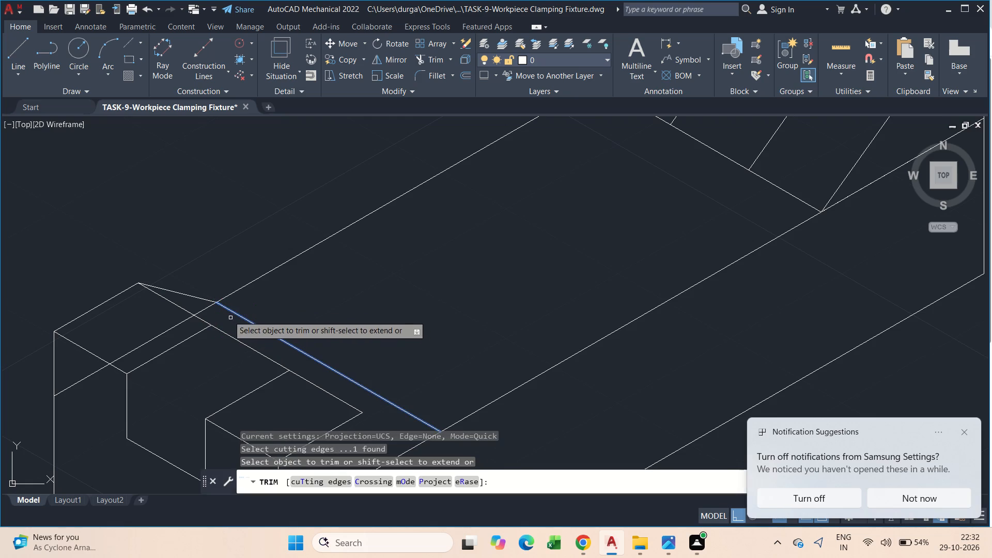
click(202, 309)
key(Escape)
scroll(233, 309, down, 2)
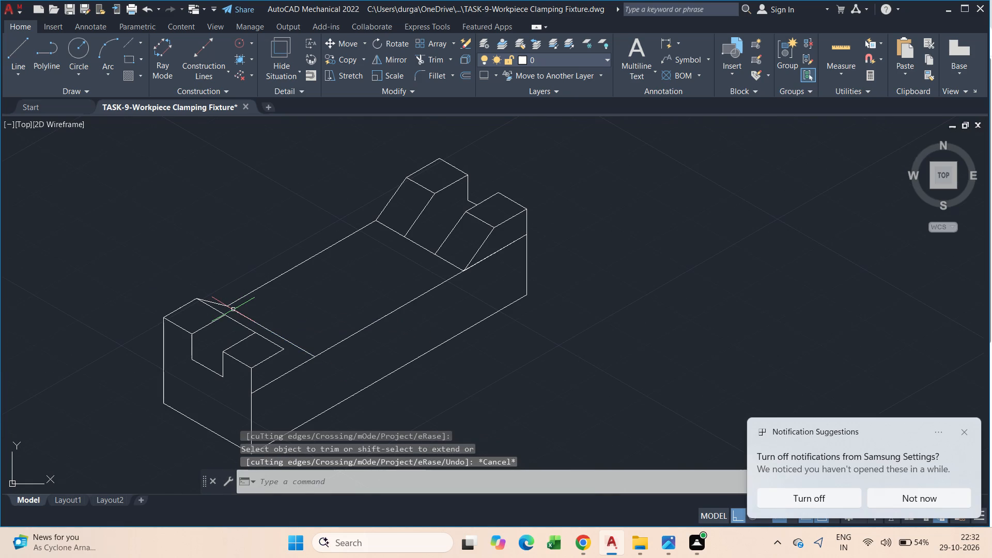
Draw a sloped line from the right front pad's rear outer corner to the front near corner of the recessed middle.
text(l)
key(space)
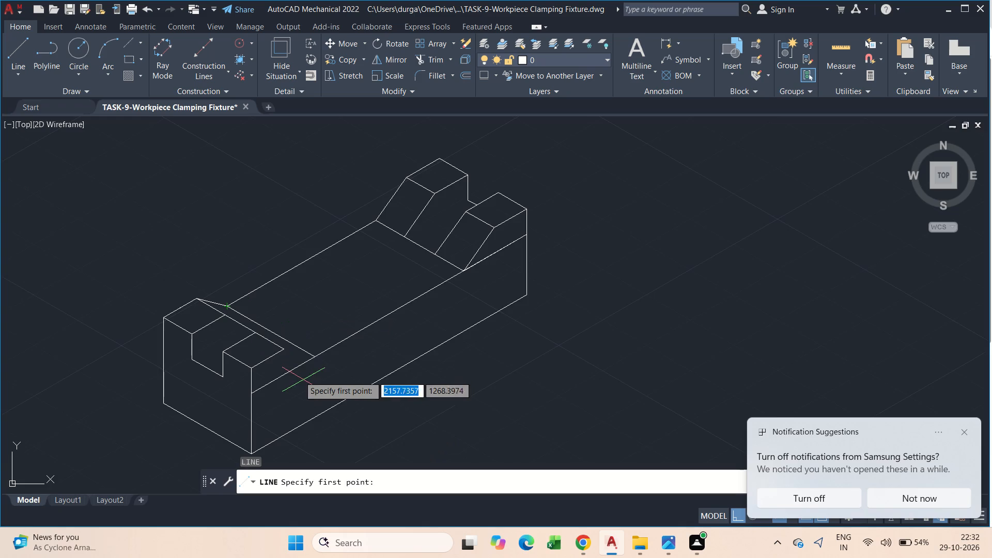
scroll(284, 354, up, 3)
click(278, 339)
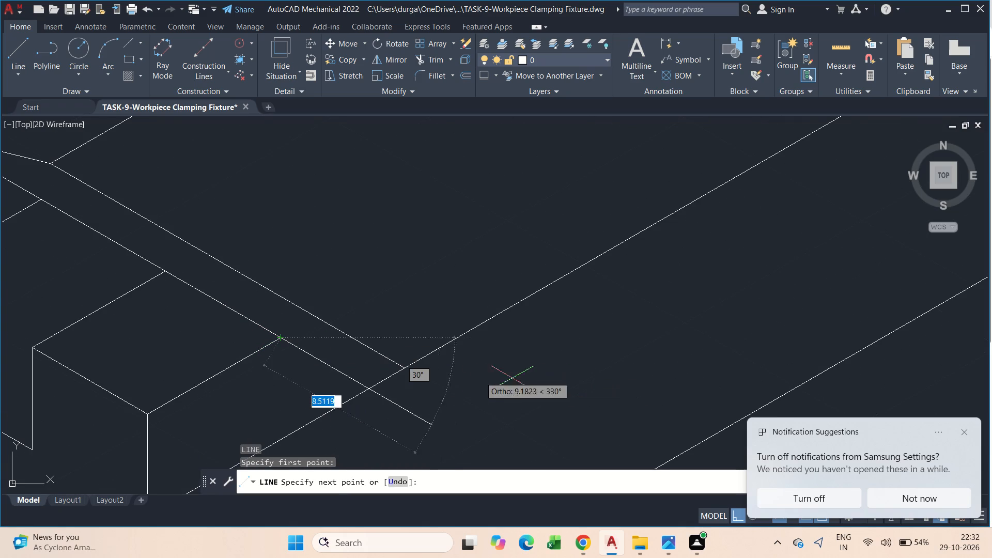
click(400, 363)
key(Escape)
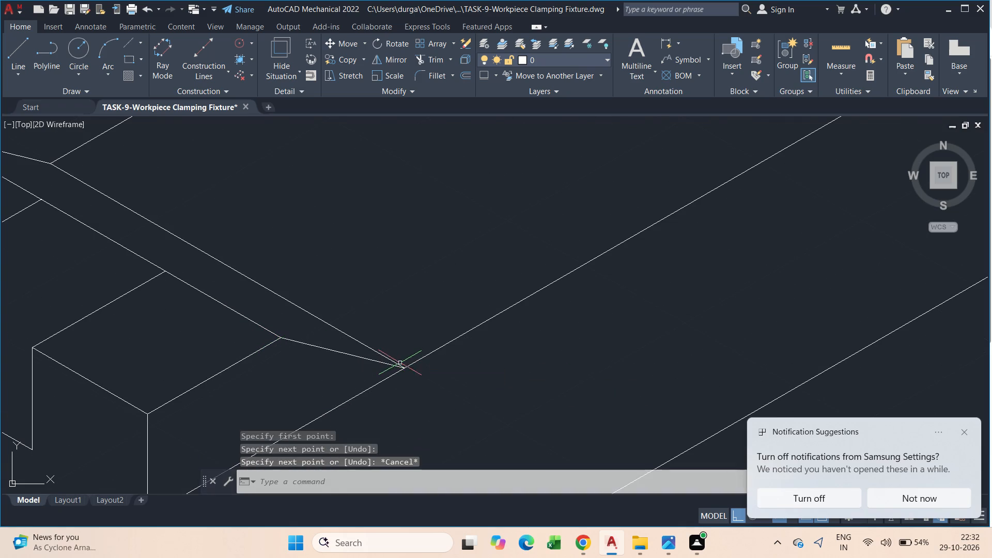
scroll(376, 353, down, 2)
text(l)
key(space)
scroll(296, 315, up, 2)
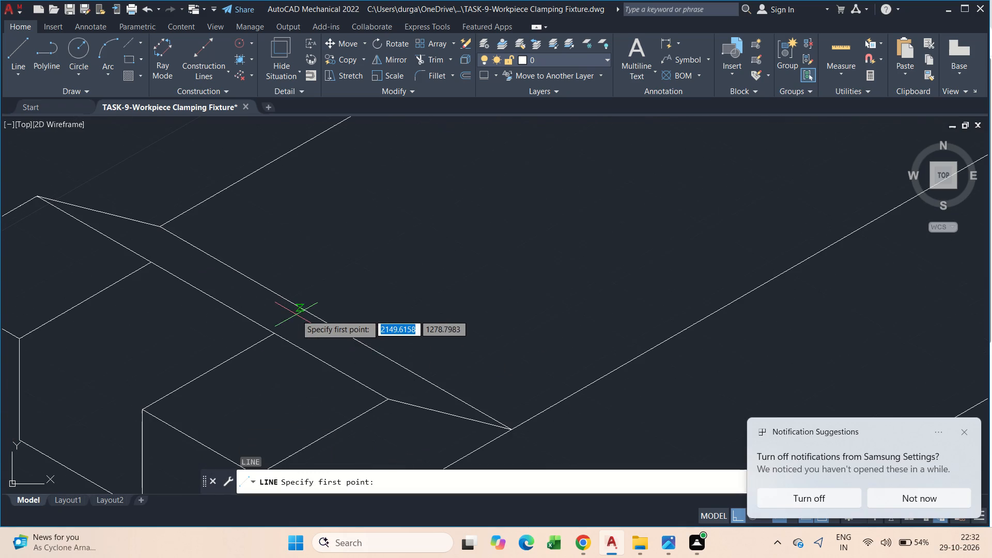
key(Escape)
Copy the right front pad's sloped line by its upper end onto the slot-side rear corners of both front pads.
click(401, 404)
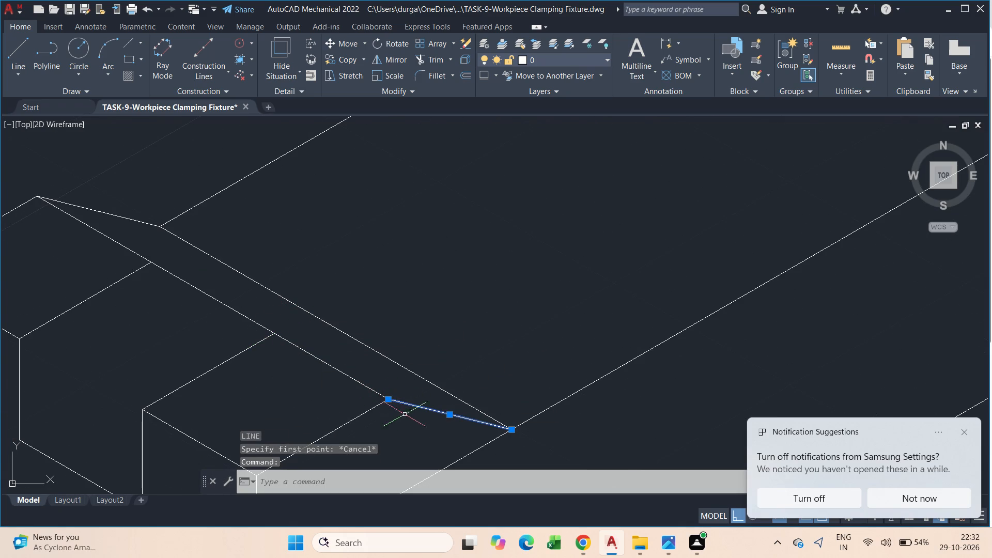
key(c)
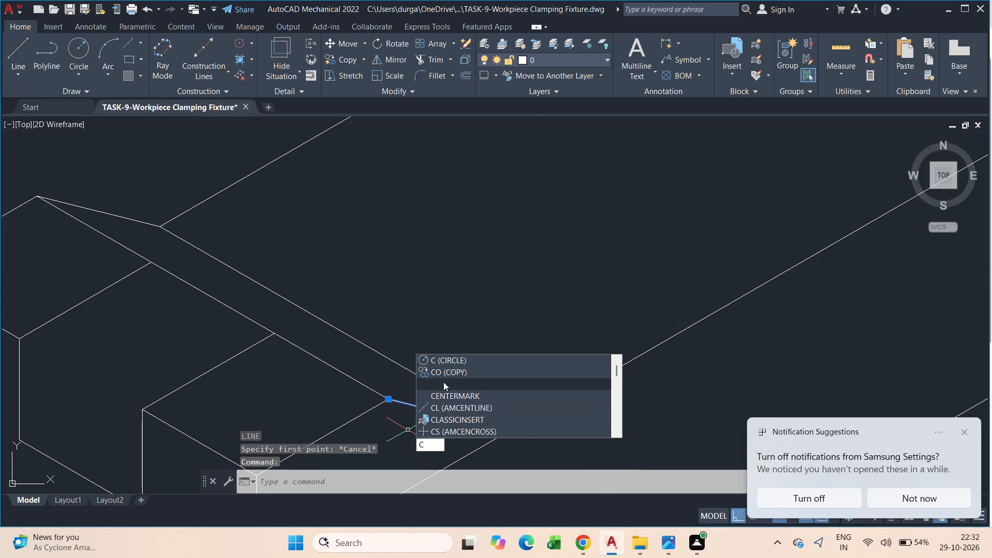
click(446, 375)
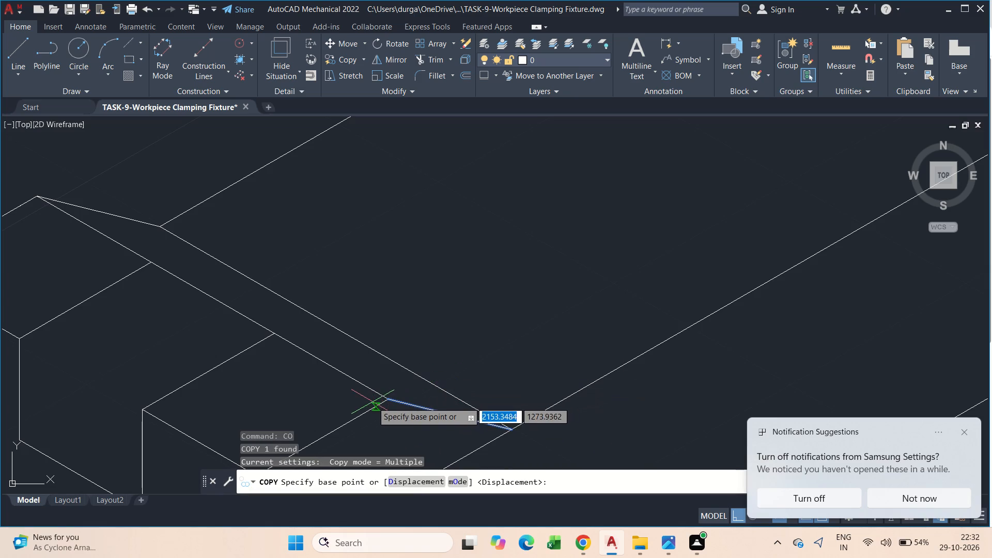
click(383, 398)
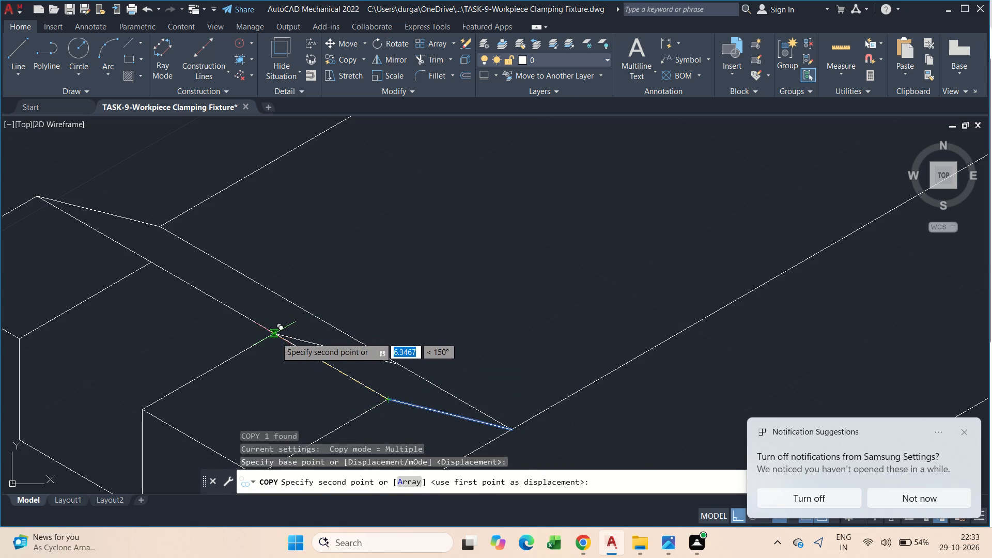
click(274, 335)
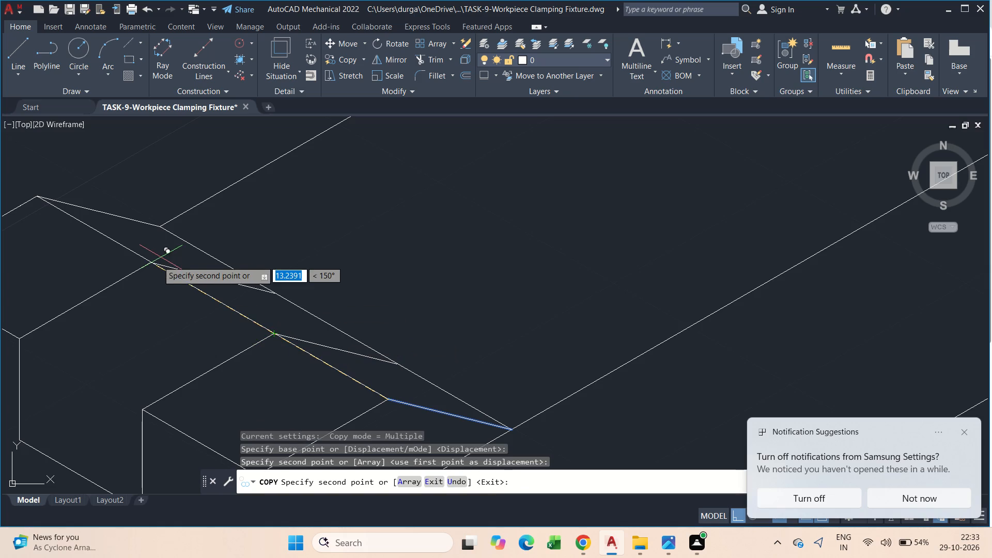
click(151, 264)
key(Escape)
scroll(265, 354, down, 3)
middle_drag(394, 350, 387, 347)
key(Escape)
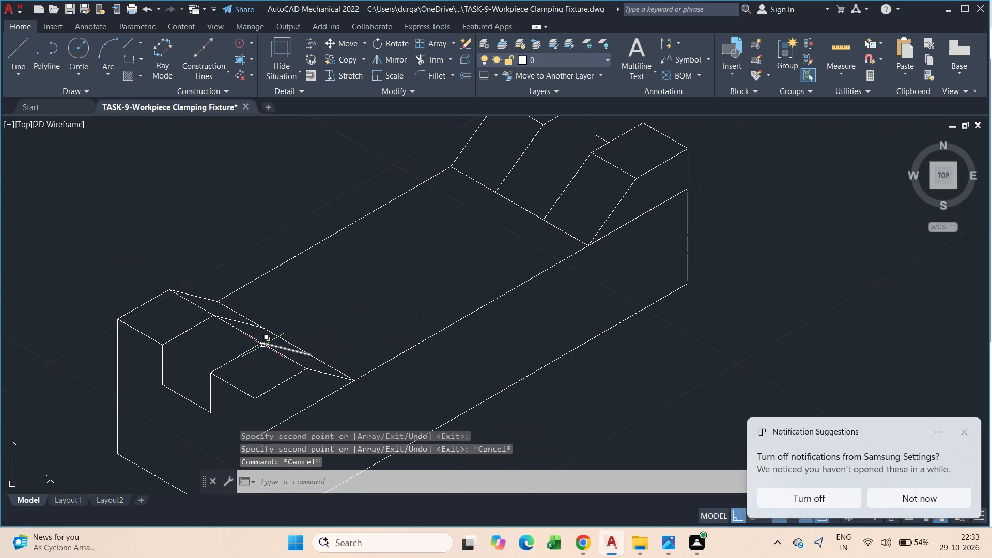
Trim the pad-top cross line where it spans the slot between the two front pads.
text(tr)
key(space)
scroll(249, 333, up, 2)
drag(255, 337, 208, 359)
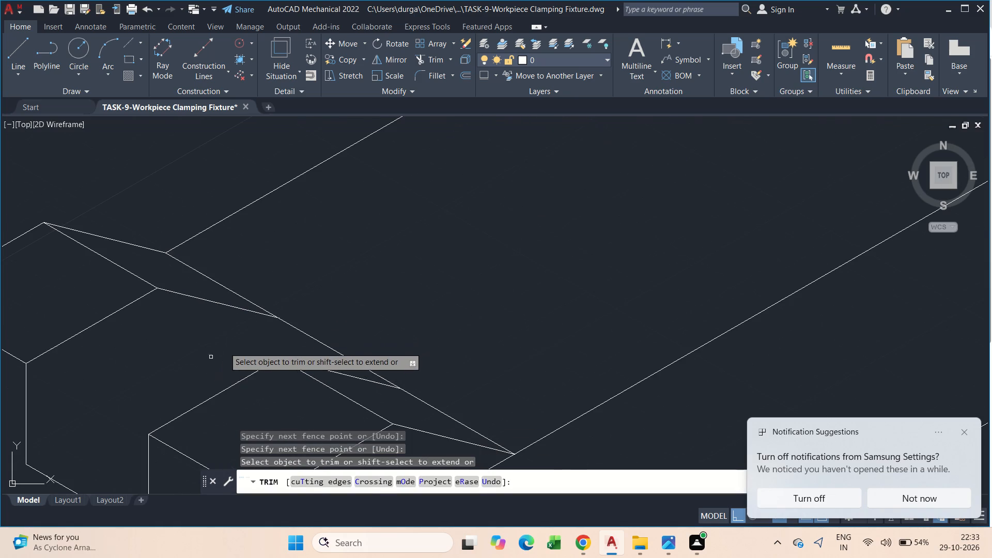
scroll(225, 345, down, 4)
key(Escape)
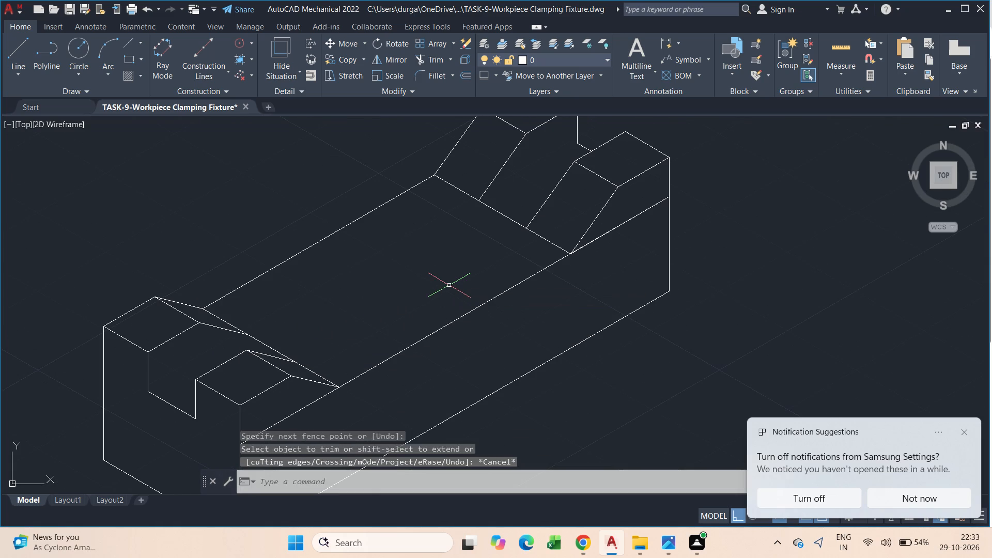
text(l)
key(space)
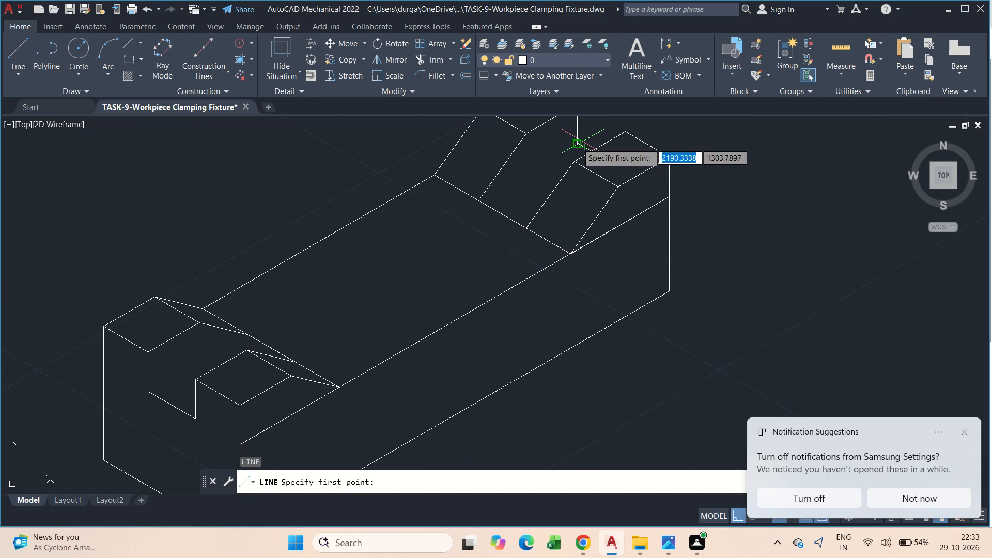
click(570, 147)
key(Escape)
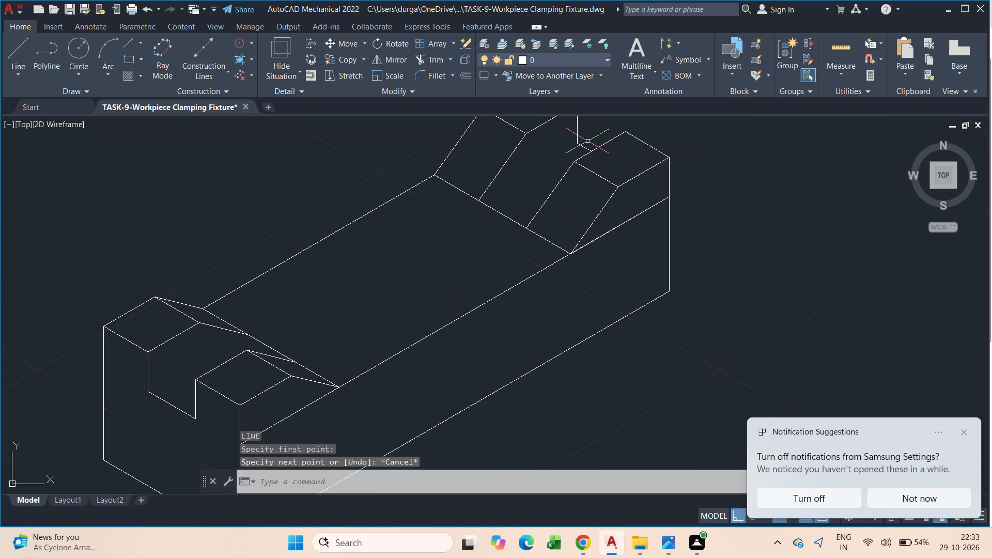
Draw a long line from the back slot's bottom corner through the front slot's left bottom corner, ending beyond the front block.
text(l)
key(space)
scroll(587, 141, up, 3)
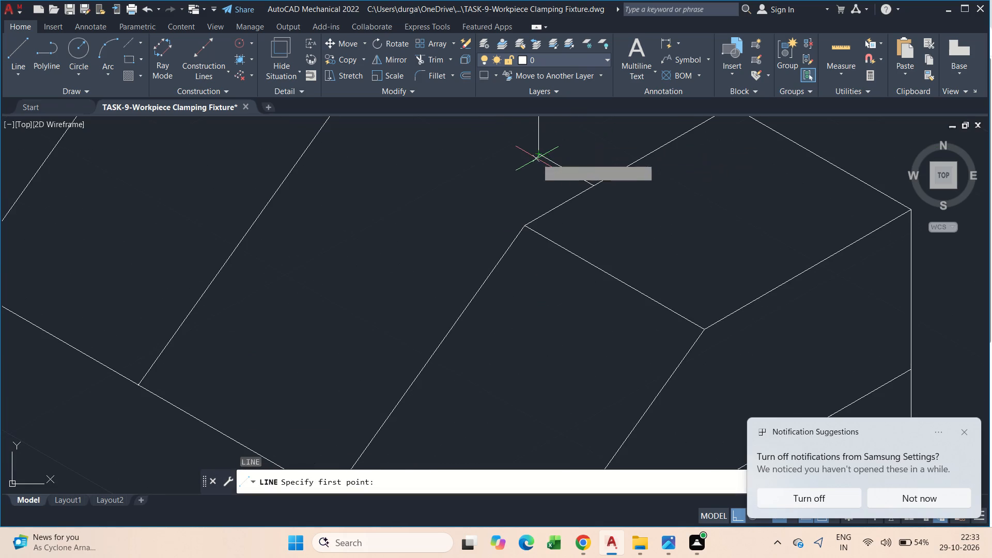
click(536, 153)
scroll(536, 153, down, 4)
scroll(290, 323, up, 2)
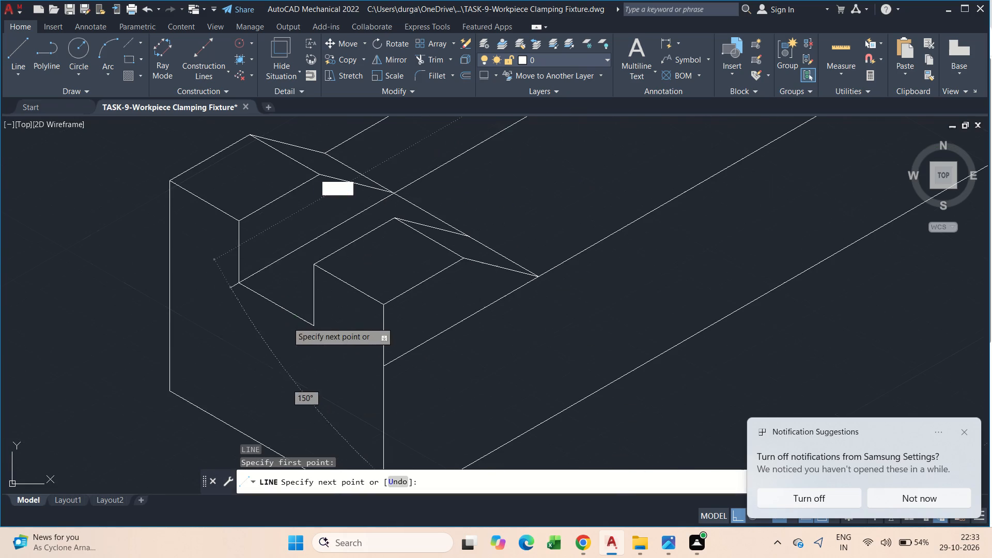
click(100, 380)
key(Escape)
Trim the slot floor line beyond the front slot's bottom corner and delete the leftover piece outside the front block.
text(tr)
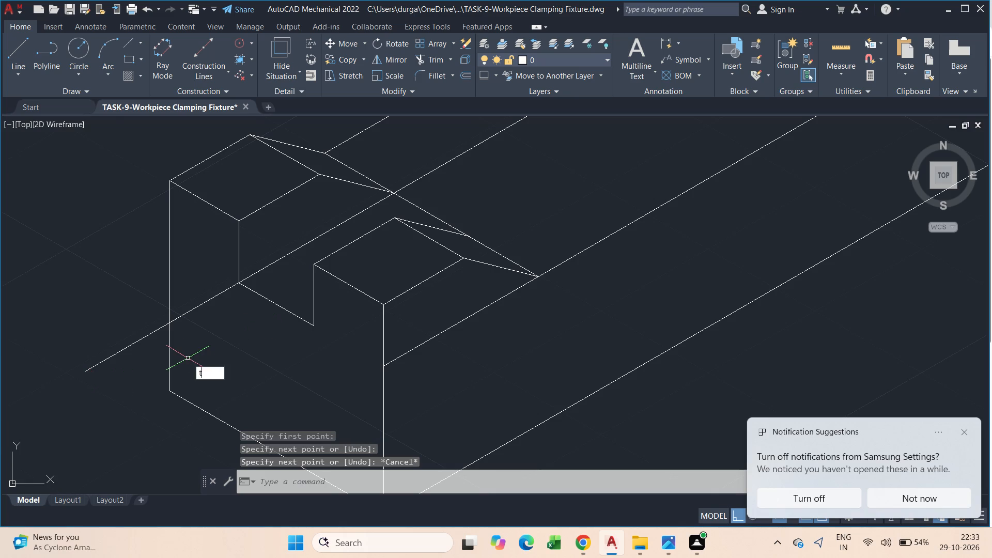
key(space)
scroll(197, 324, up, 2)
drag(223, 235, 235, 301)
scroll(235, 301, down, 2)
key(Escape)
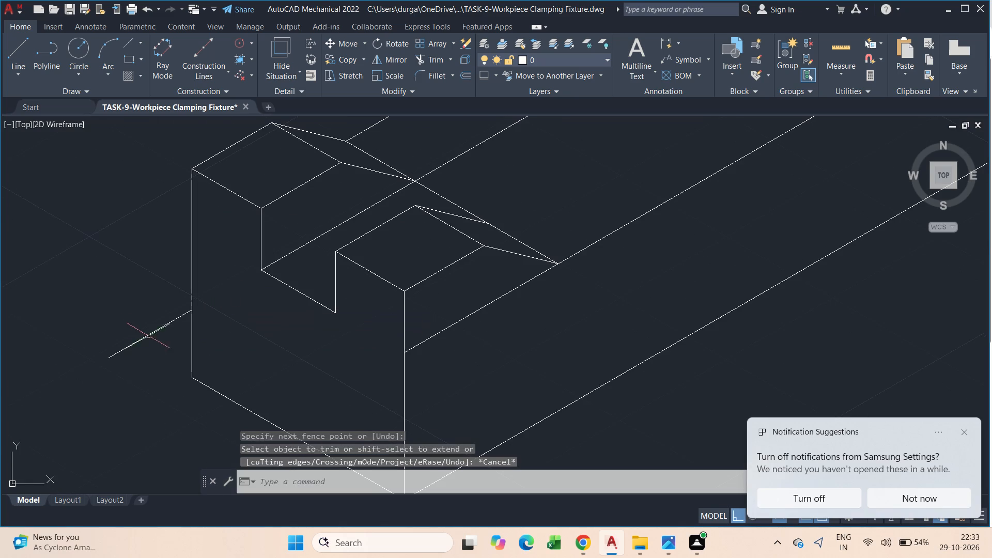
drag(163, 412, 148, 377)
click(135, 333)
key(Delete)
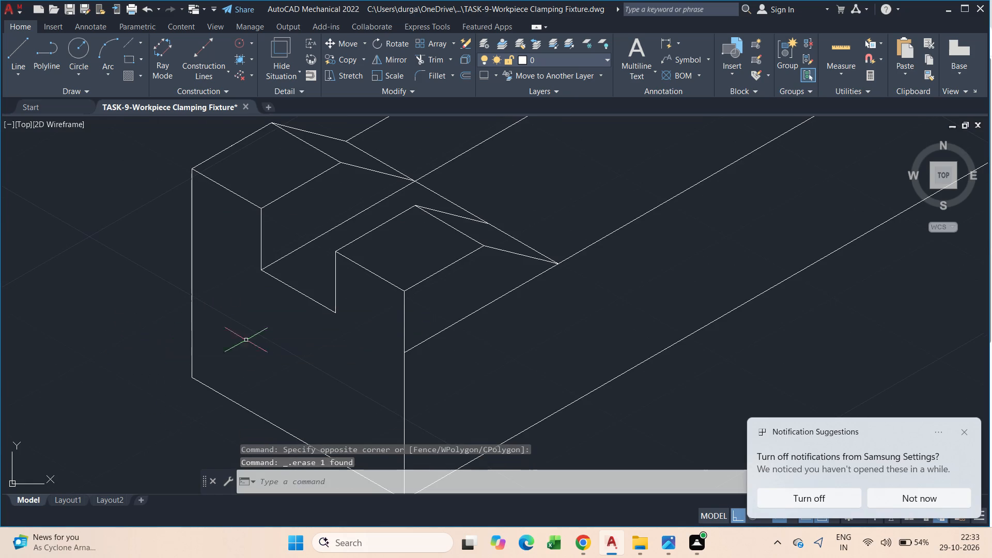
Trim the slot floor line where it crosses the recessed middle, between the front and back cross lines.
scroll(266, 352, down, 2)
scroll(288, 287, up, 2)
middle_drag(422, 247, 245, 254)
scroll(245, 254, down, 1)
key(Escape)
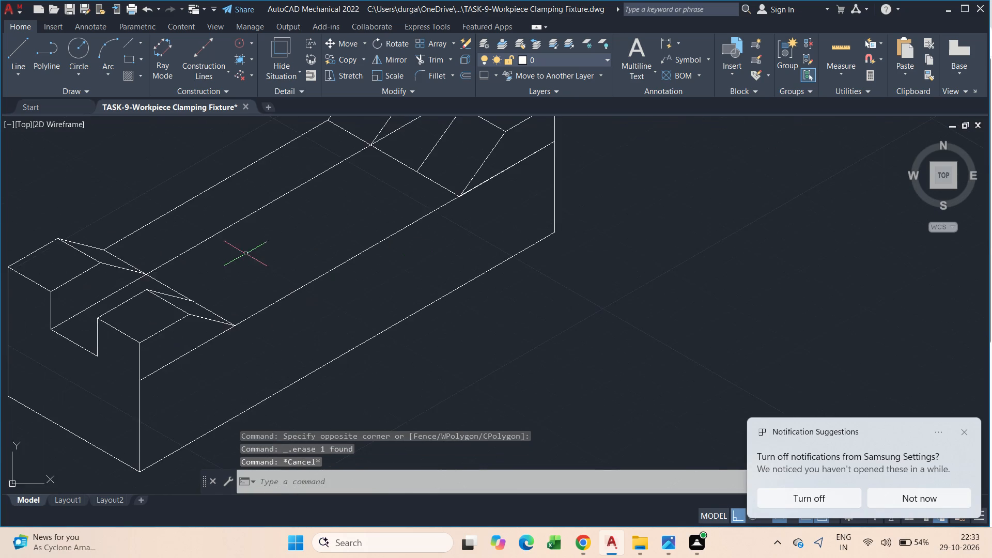
middle_drag(245, 254, 229, 333)
text(tr)
key(space)
drag(215, 297, 244, 324)
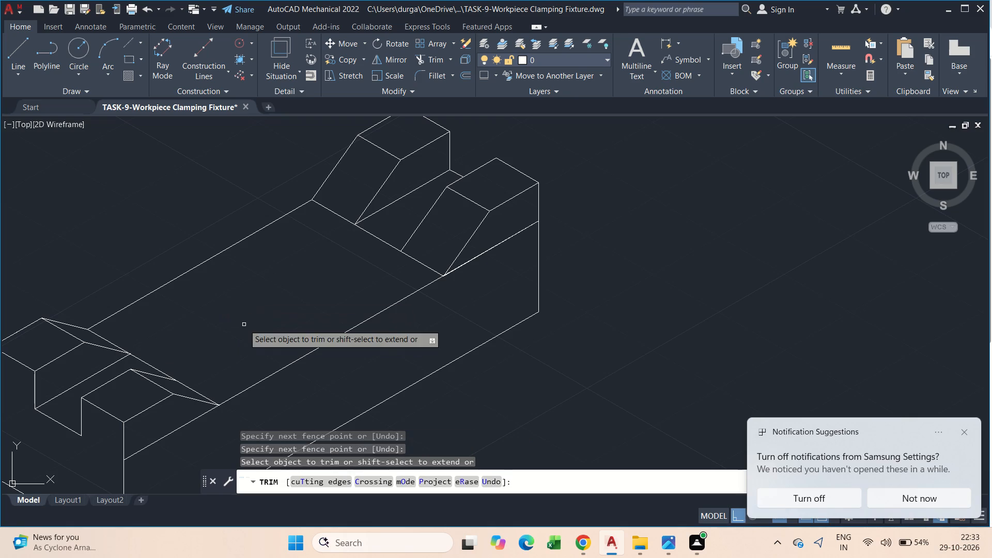
key(Escape)
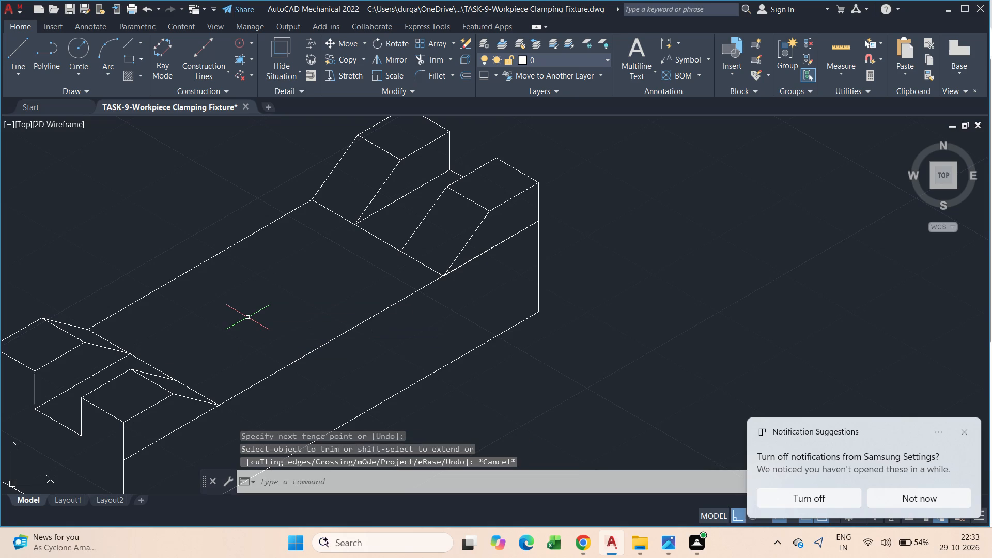
Save the drawing.
key(ctrl+s)
Trim the near long line's front end across the front block's side face, up to the recessed middle's near corner.
scroll(247, 317, down, 3)
scroll(270, 334, up, 3)
key(Escape)
middle_drag(110, 407, 162, 350)
scroll(156, 358, down, 1)
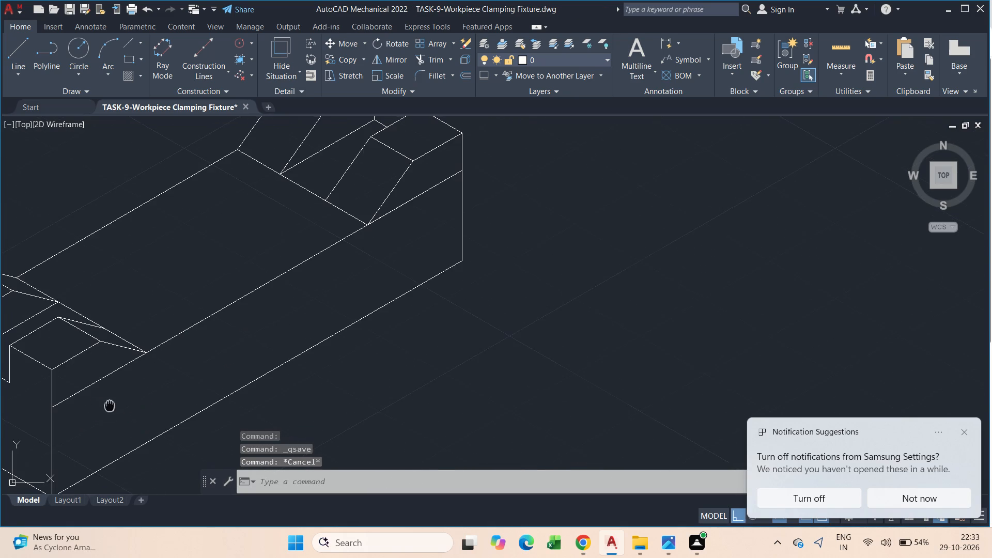
middle_drag(162, 350, 163, 350)
text(tr)
key(space)
scroll(161, 350, up, 2)
drag(146, 306, 168, 322)
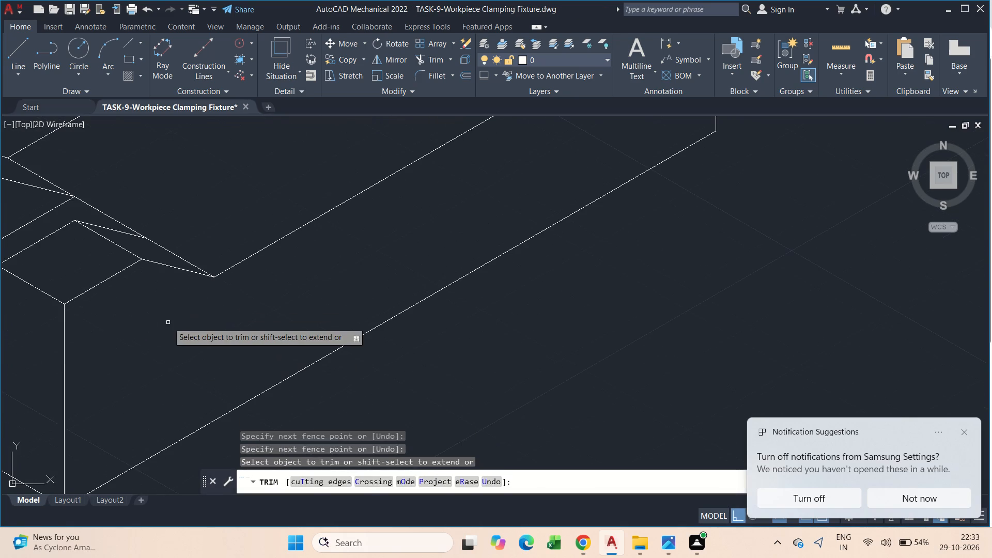
scroll(174, 320, down, 2)
key(Escape)
key(Escape)
Trim the overlapping near long lines across the back block's side face, undoing a stray trim on the way.
text(tr)
key(space)
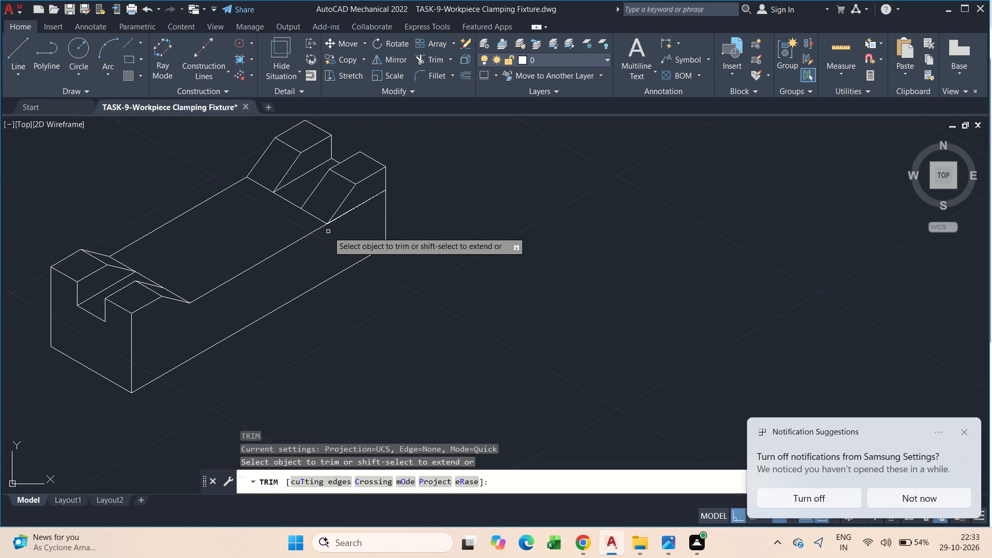
click(352, 208)
drag(352, 211, 354, 217)
drag(349, 191, 351, 216)
key(ctrl+z)
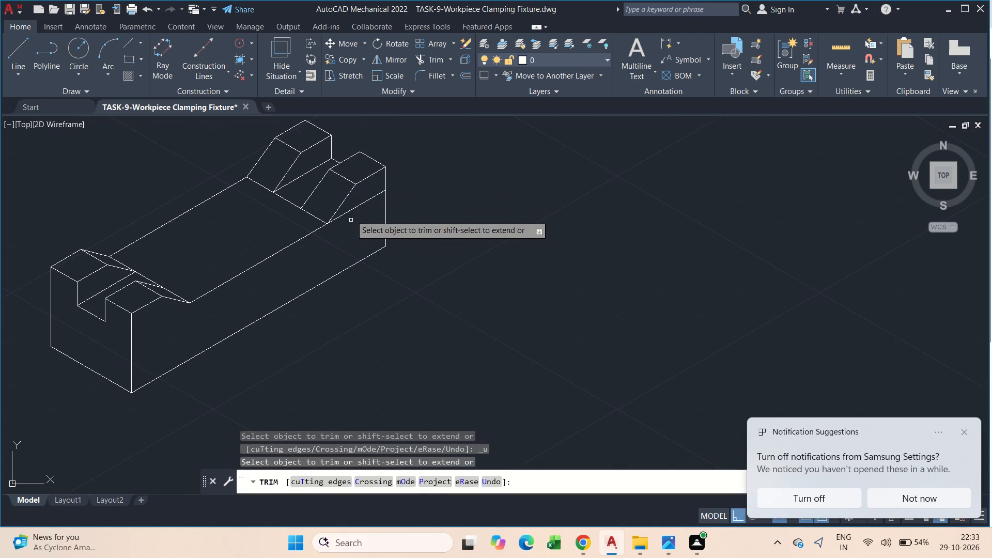
scroll(352, 207, up, 2)
drag(354, 205, 363, 251)
scroll(355, 245, down, 4)
key(Escape)
key(Escape)
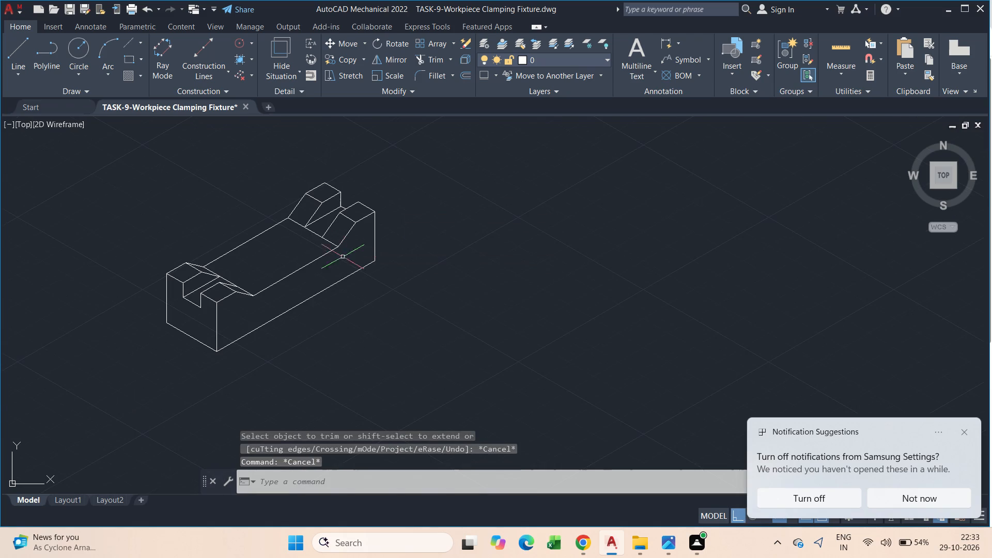
Draw a cross line over the recessed middle from the far long edge's midpoint to just past the near long edge.
scroll(265, 288, up, 3)
middle_drag(271, 253, 265, 332)
scroll(265, 332, down, 3)
middle_drag(276, 337, 234, 273)
scroll(275, 321, up, 2)
middle_drag(198, 266, 258, 341)
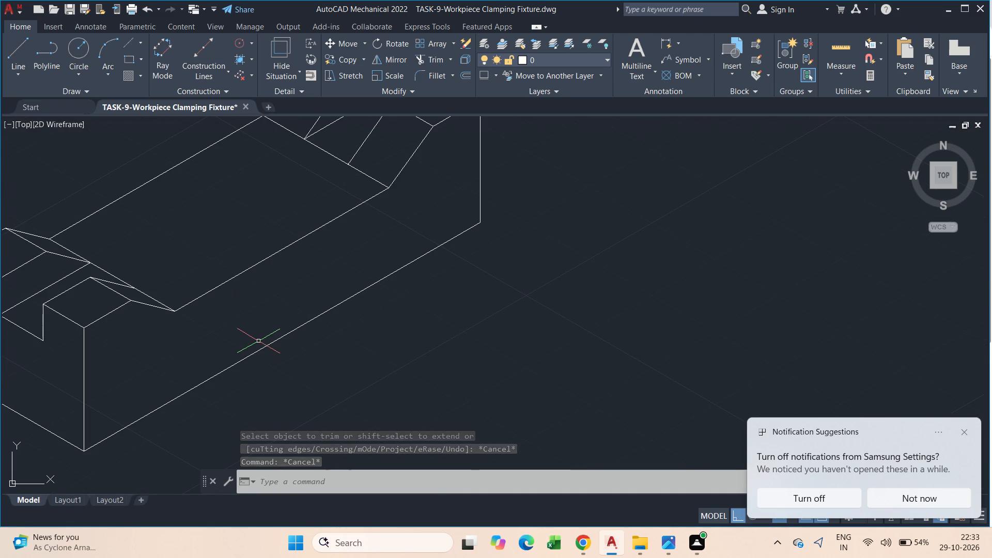
text(l)
key(space)
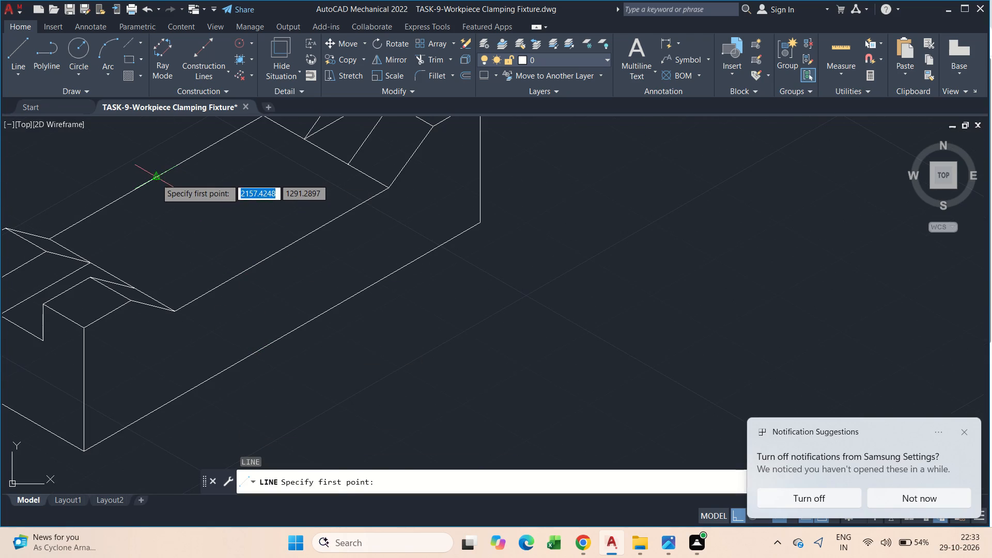
drag(156, 179, 184, 196)
click(306, 268)
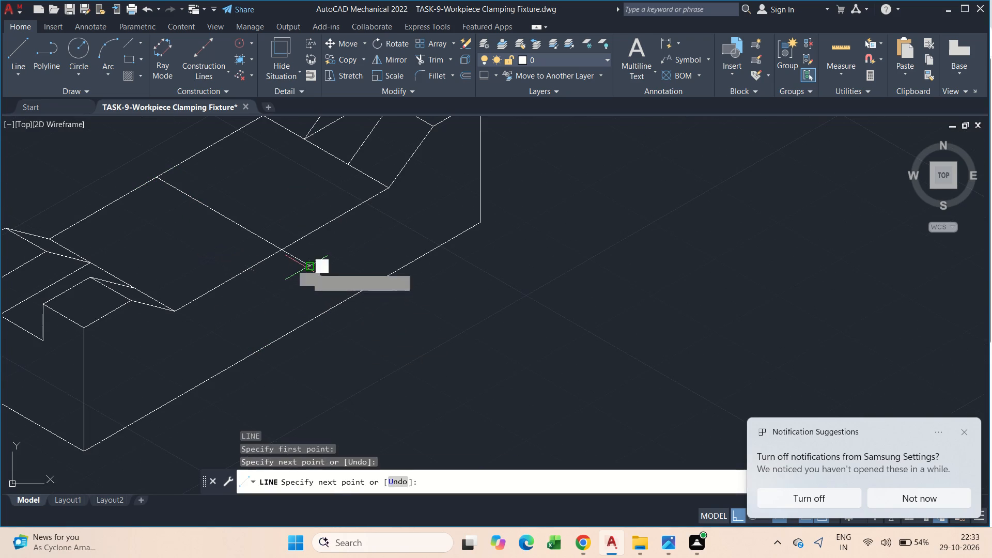
key(Escape)
Trim the part of the new cross line that overhangs the recessed middle's near long edge.
text(tr)
key(space)
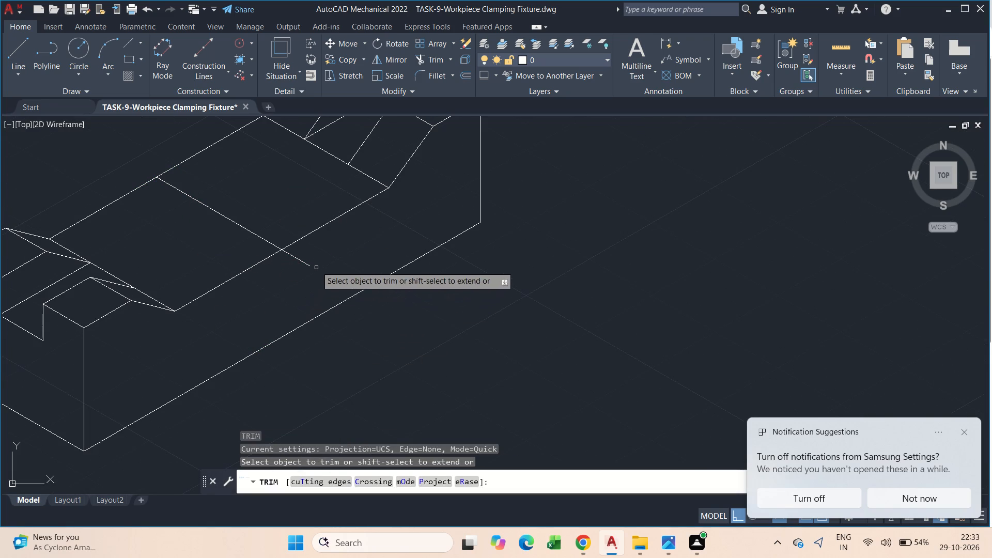
drag(305, 256, 275, 267)
key(Escape)
middle_drag(271, 274, 273, 318)
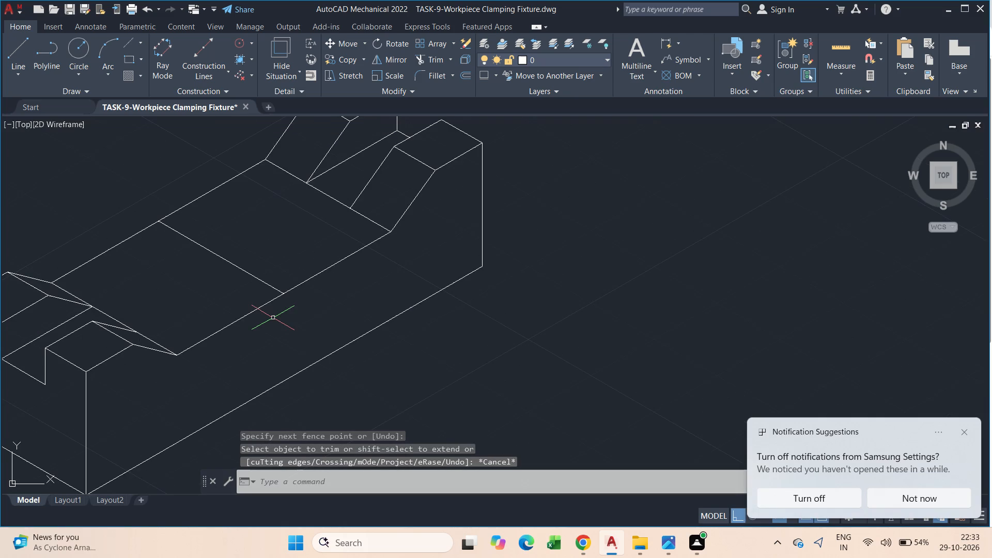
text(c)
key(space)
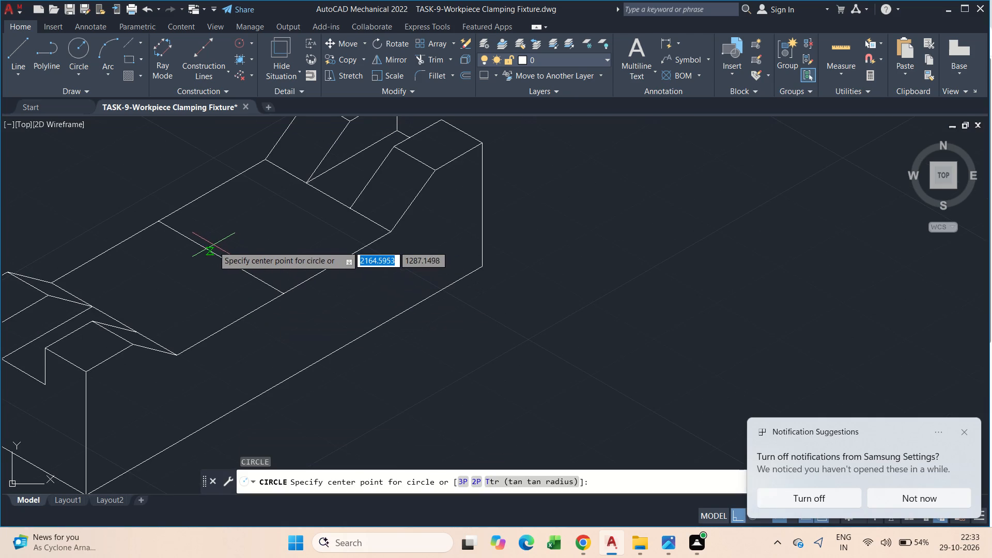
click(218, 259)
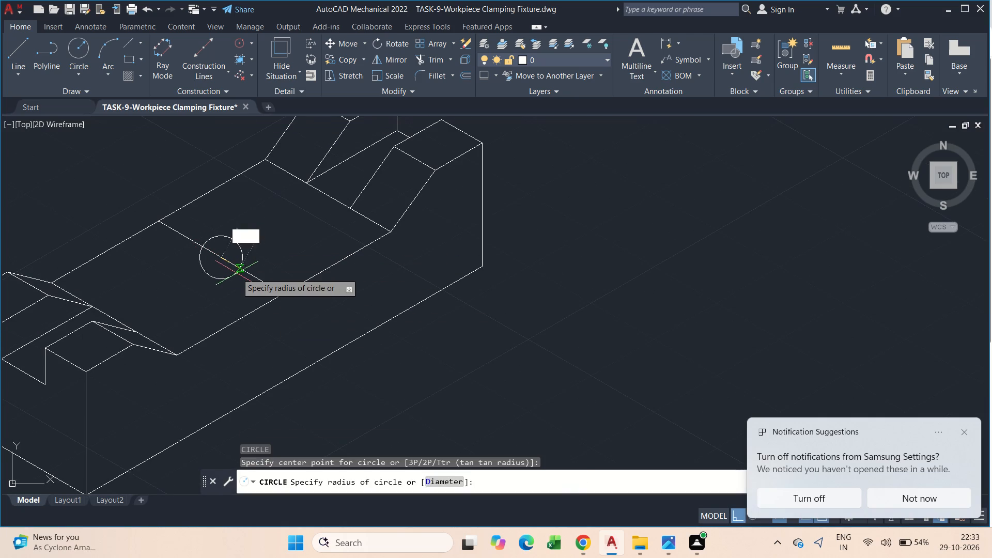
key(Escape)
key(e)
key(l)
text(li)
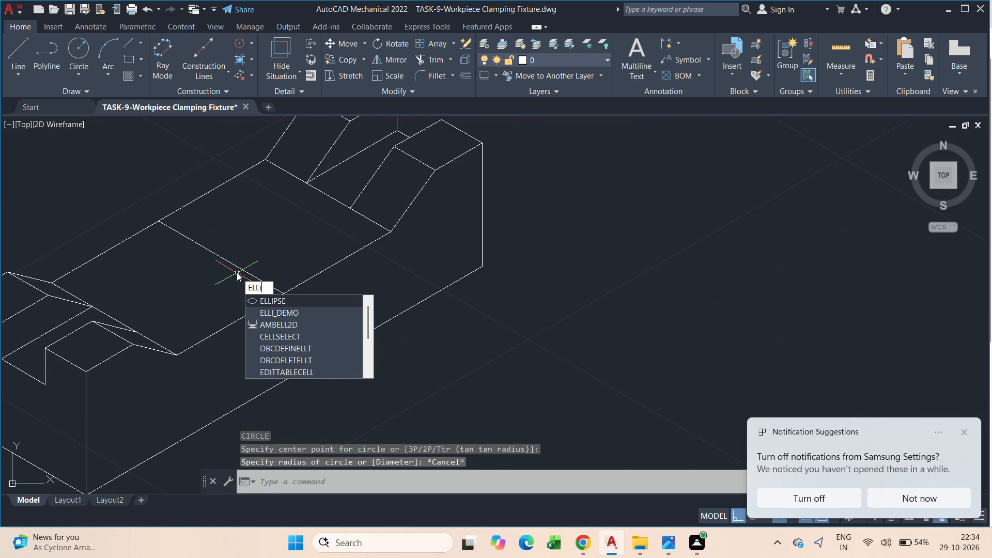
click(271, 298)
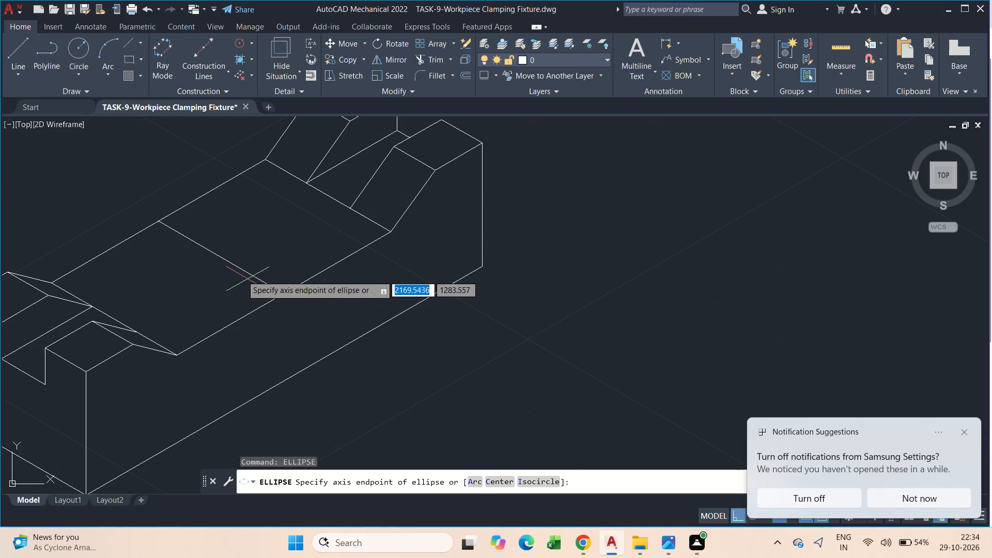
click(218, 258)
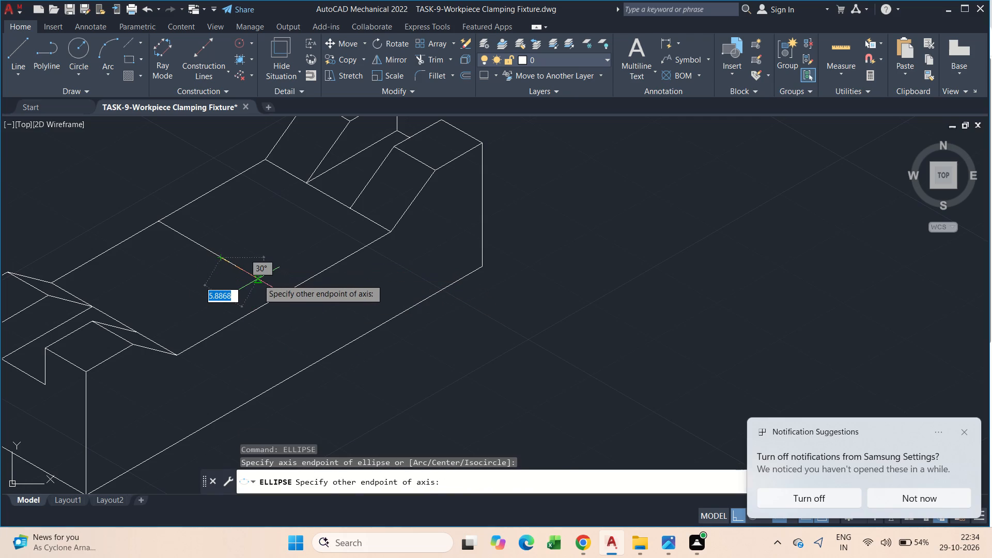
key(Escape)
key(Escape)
Draw an isocircle of diameter 8 on the recessed middle, centred on the cross line's midpoint.
text(eli)
click(287, 313)
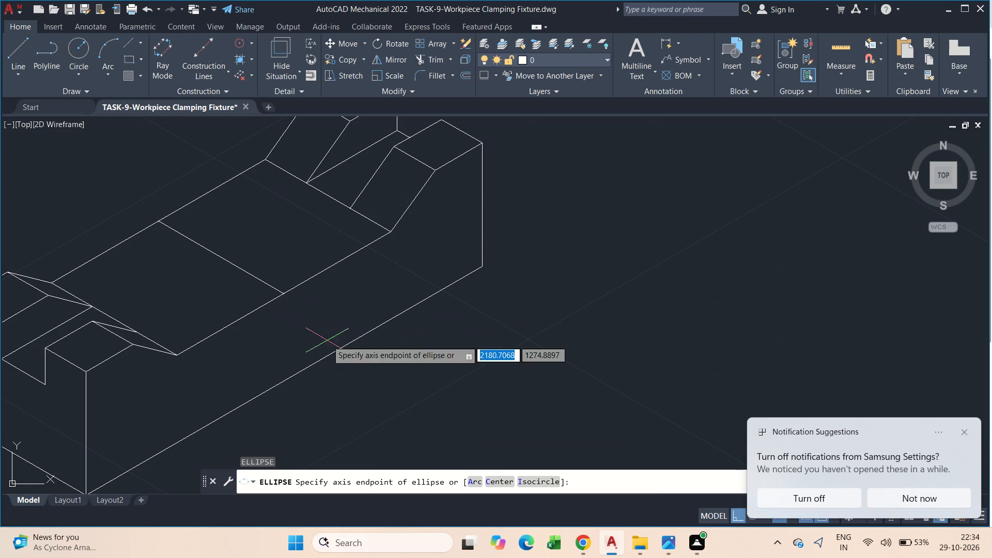
click(529, 476)
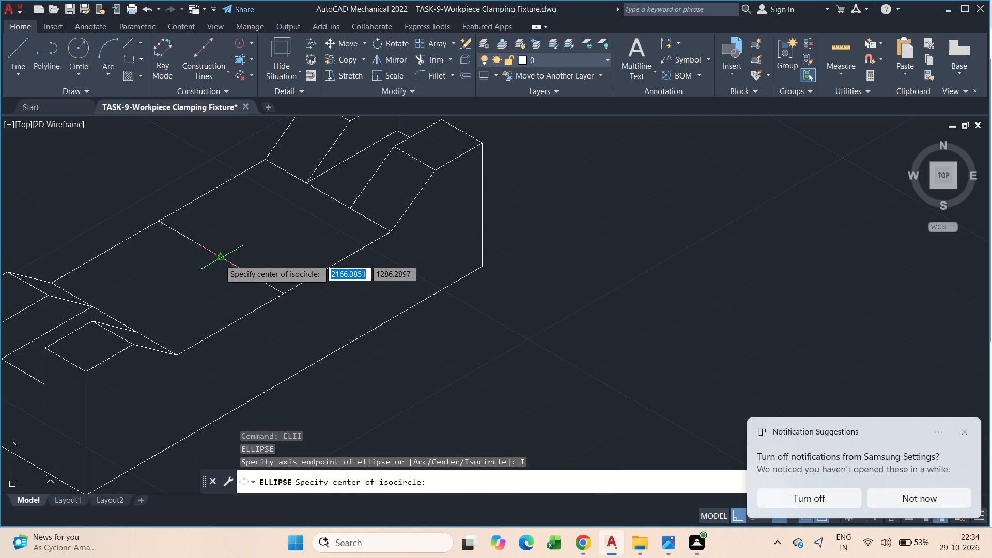
click(219, 259)
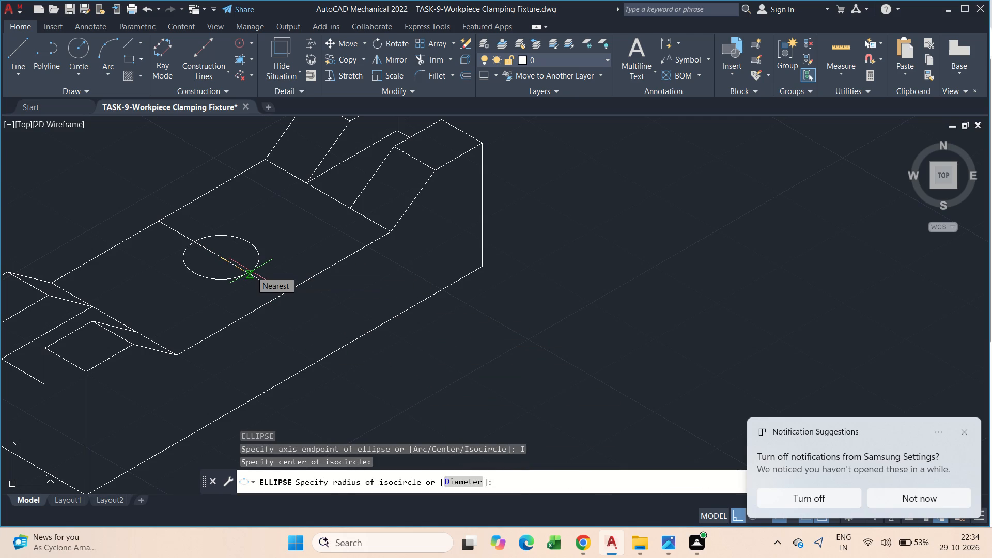
text(d 8)
key(Return)
key(Escape)
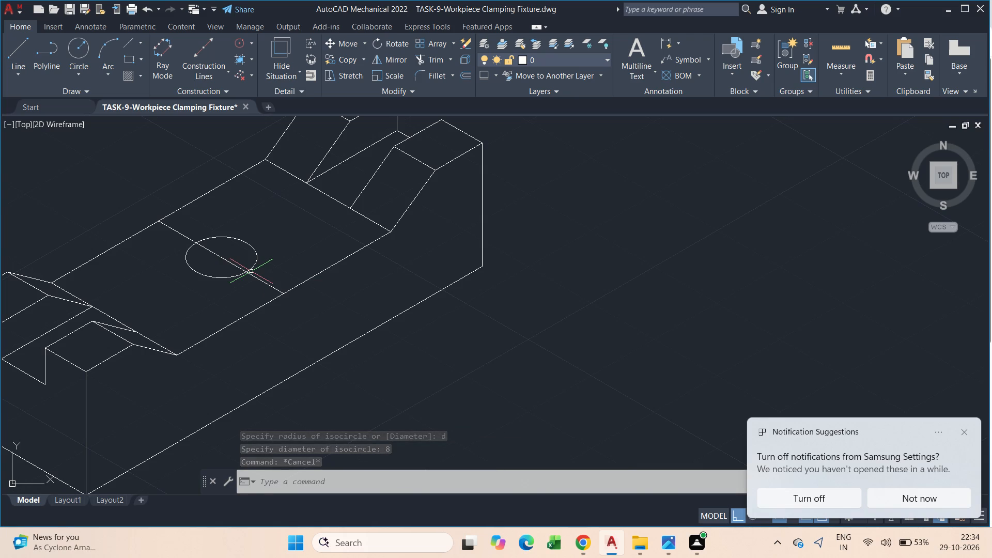
Delete the cross line running through the isocircle on the recessed middle.
middle_drag(299, 343, 278, 327)
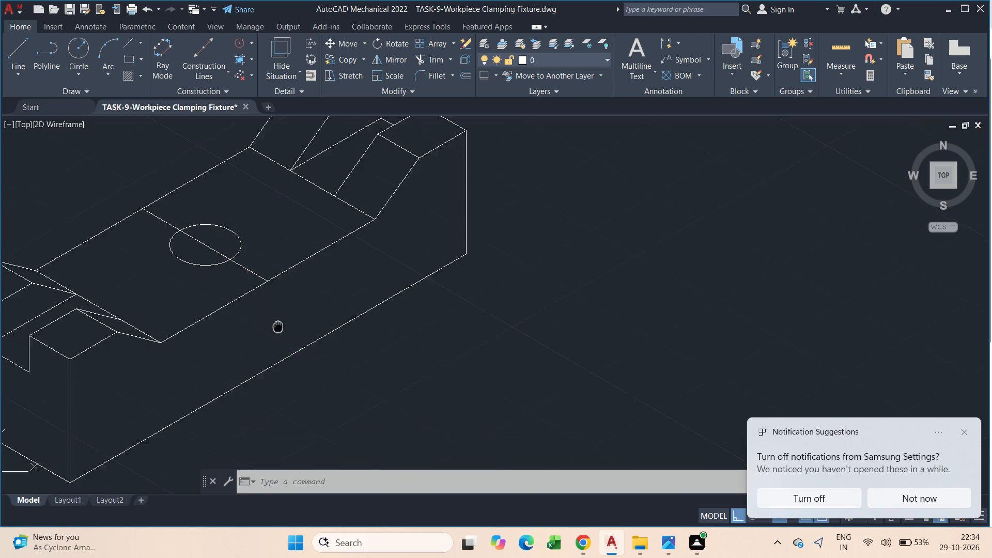
middle_drag(278, 327, 250, 276)
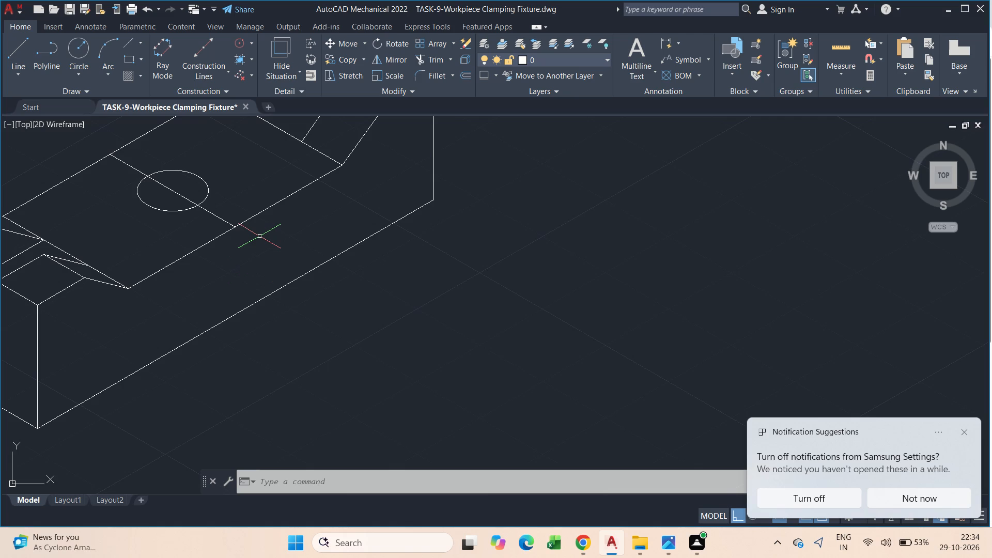
scroll(259, 235, down, 1)
scroll(221, 197, up, 2)
key(Escape)
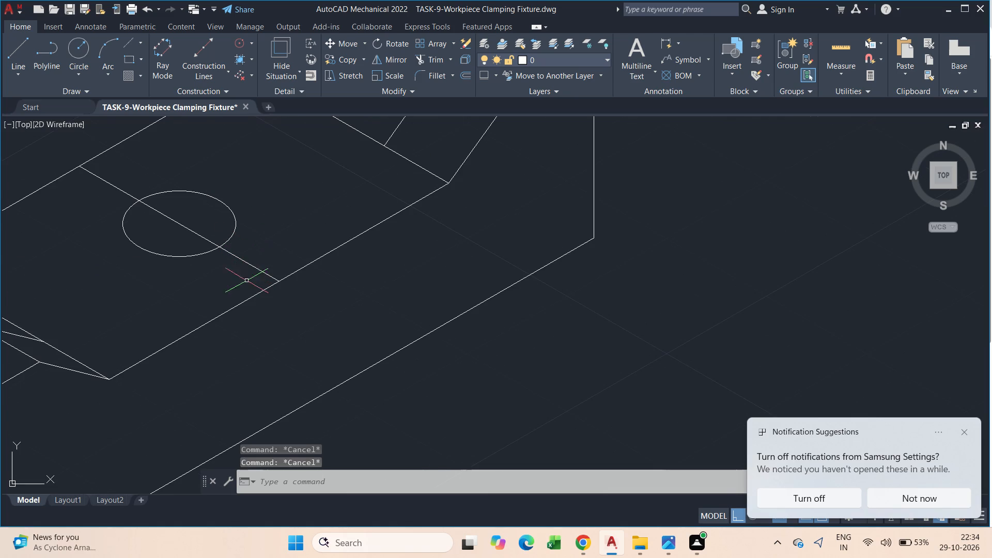
drag(243, 281, 237, 268)
click(232, 249)
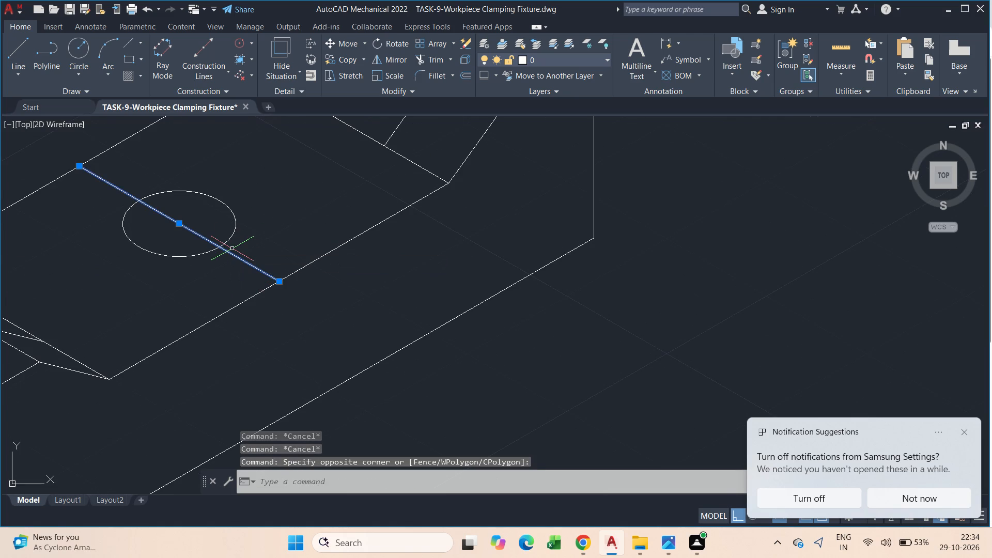
key(Delete)
scroll(232, 249, down, 2)
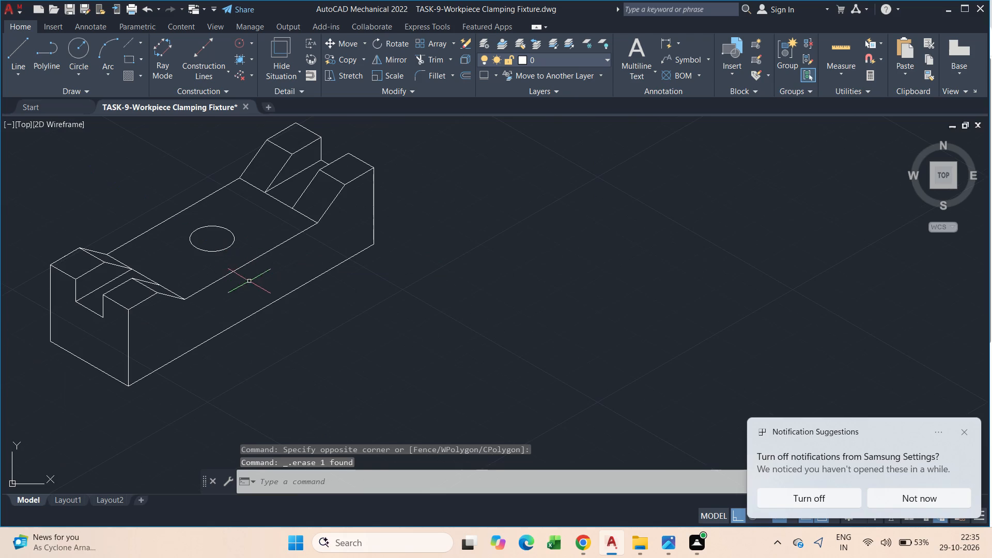
key(Escape)
Copy the isocircle straight down by 32 from its centre, using the right isoplane.
middle_drag(182, 298, 171, 289)
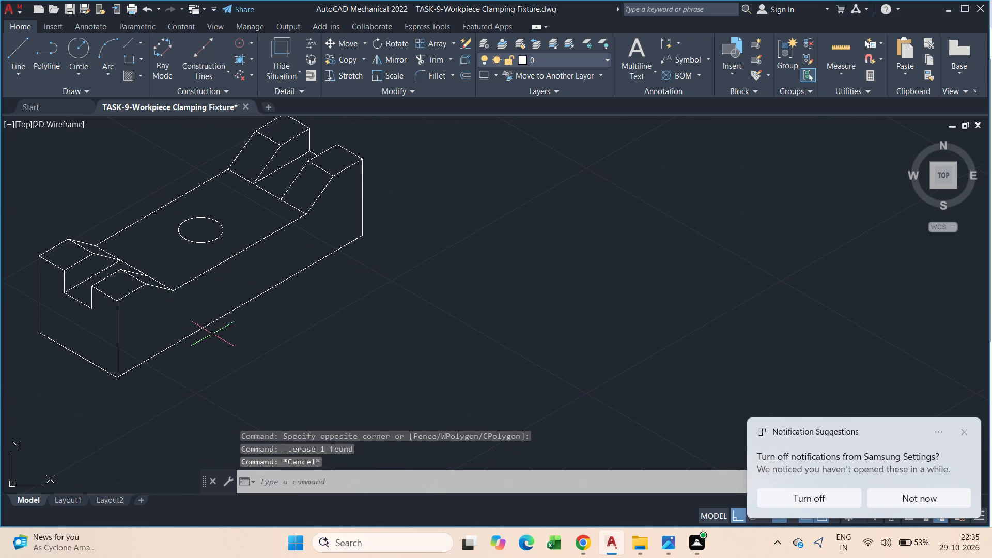
middle_drag(231, 291, 223, 284)
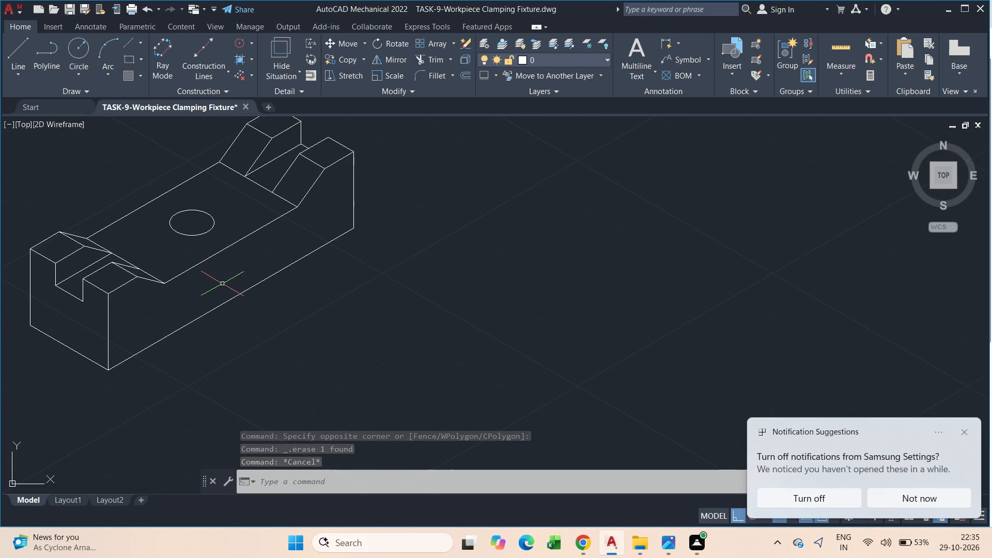
click(190, 236)
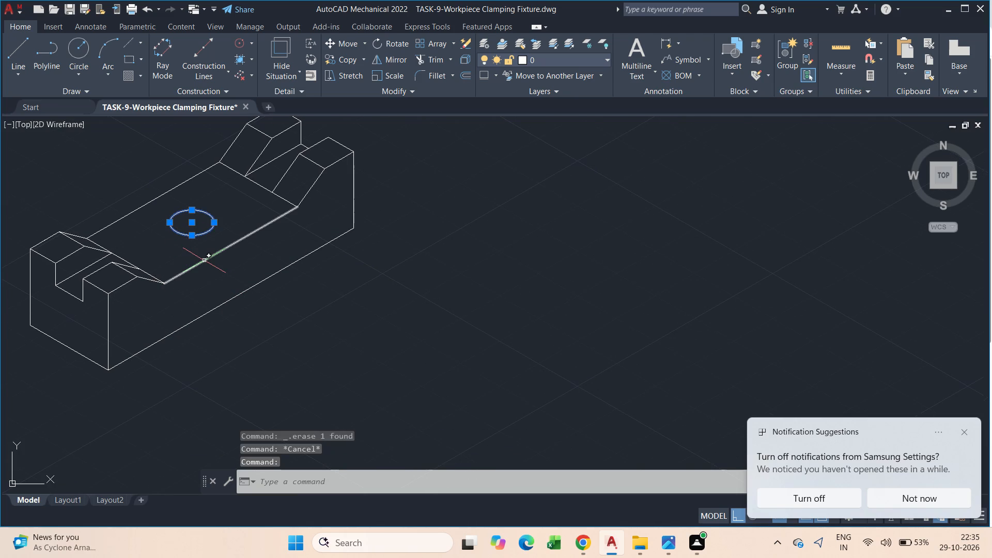
key(c)
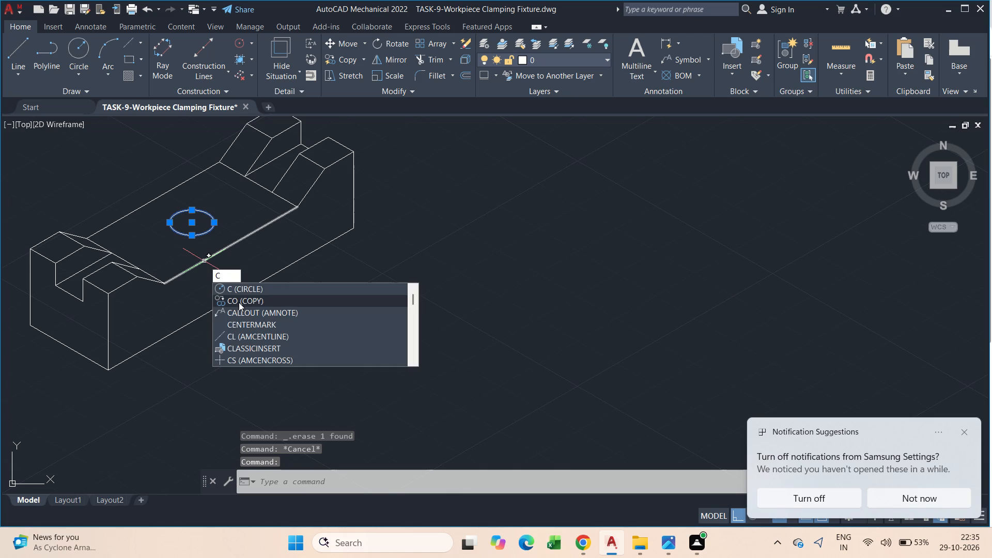
click(238, 302)
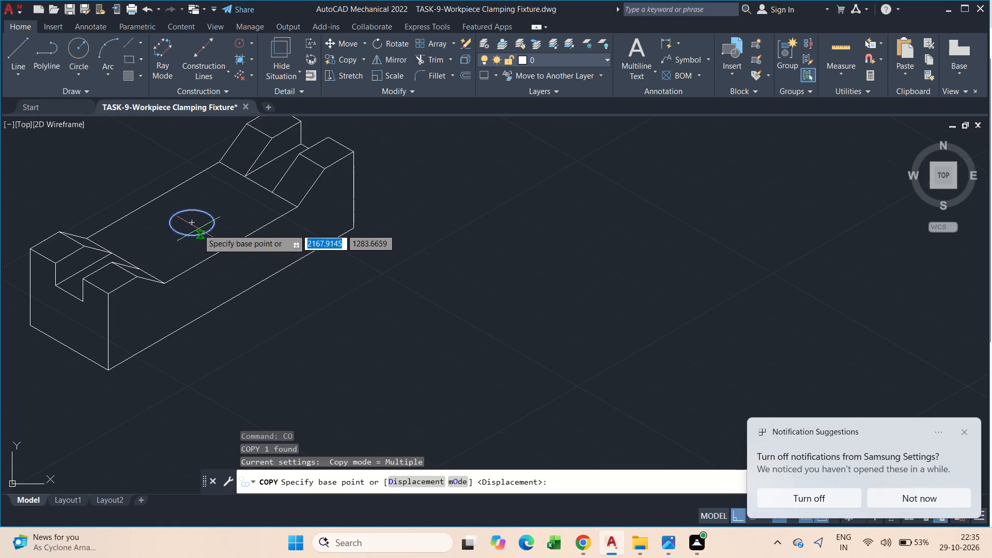
click(195, 227)
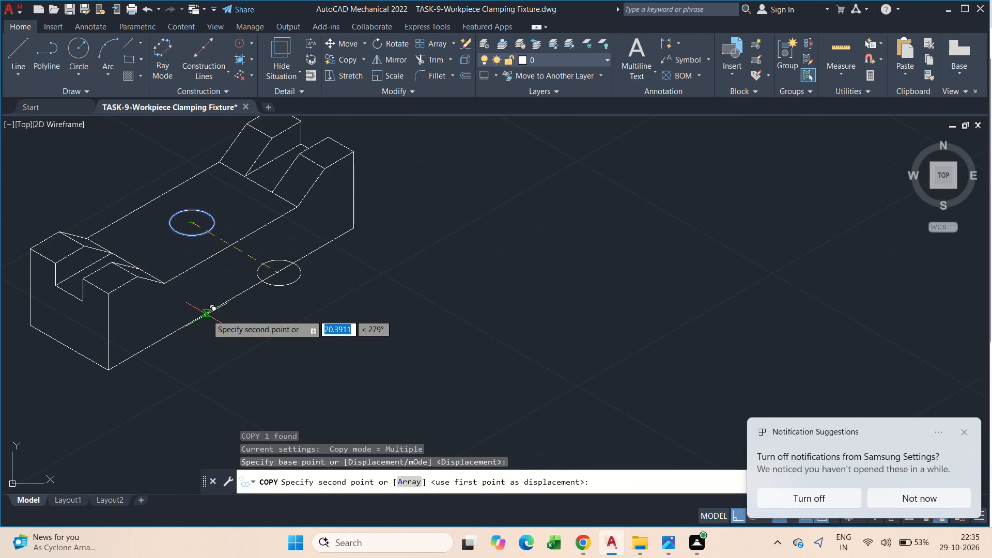
key(F5)
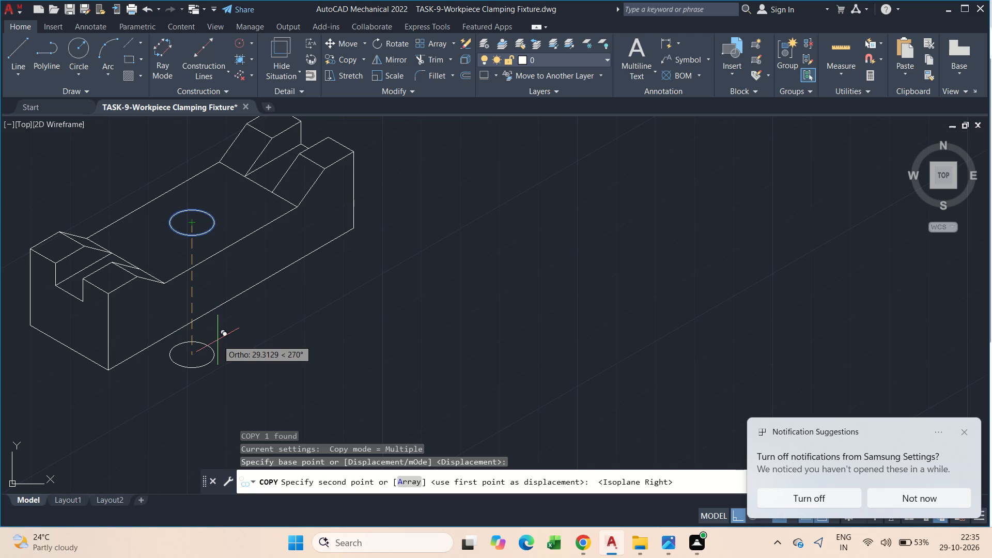
text(32)
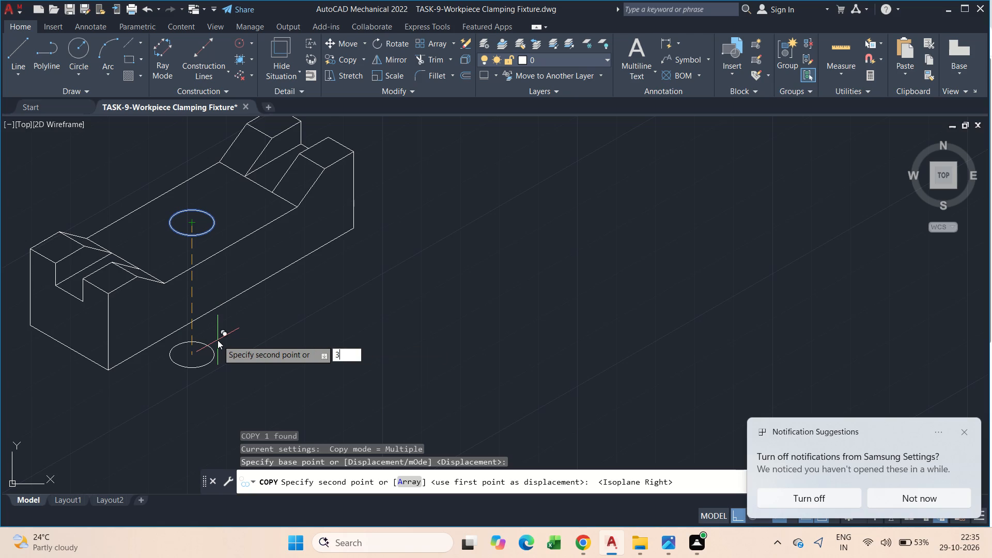
key(Return)
key(Escape)
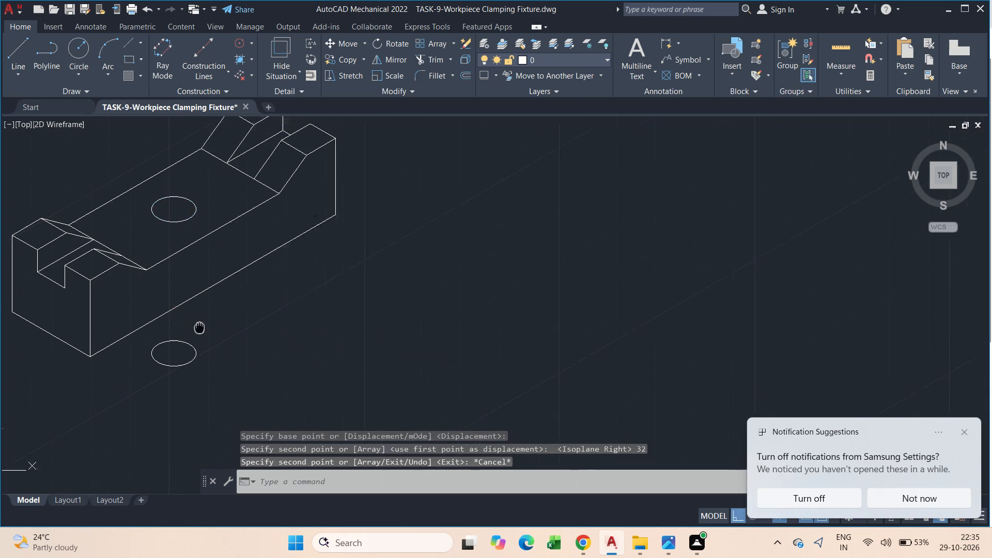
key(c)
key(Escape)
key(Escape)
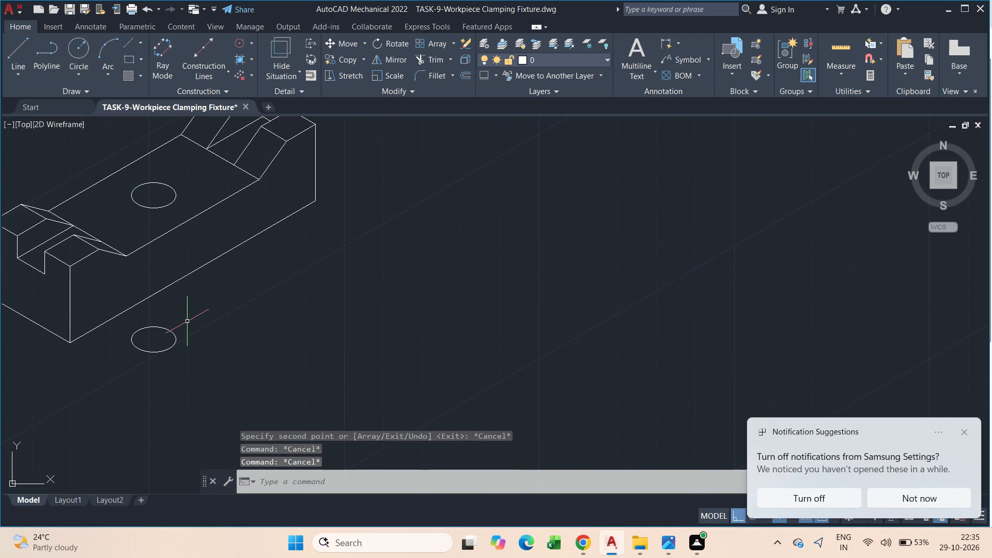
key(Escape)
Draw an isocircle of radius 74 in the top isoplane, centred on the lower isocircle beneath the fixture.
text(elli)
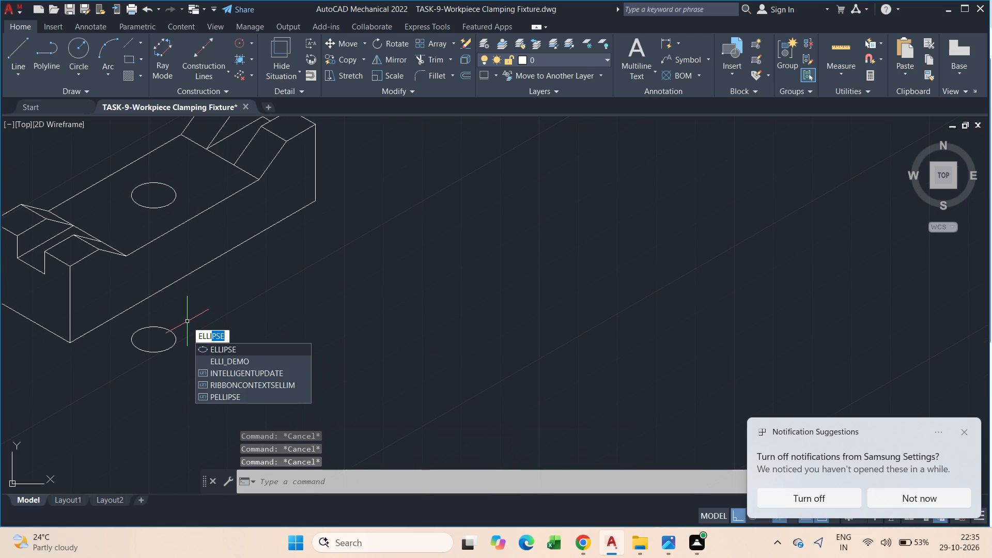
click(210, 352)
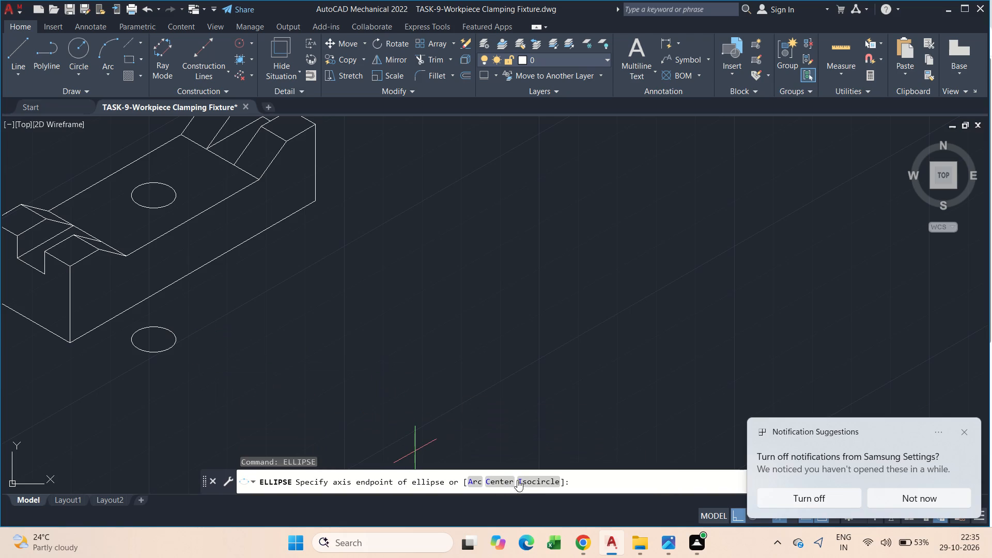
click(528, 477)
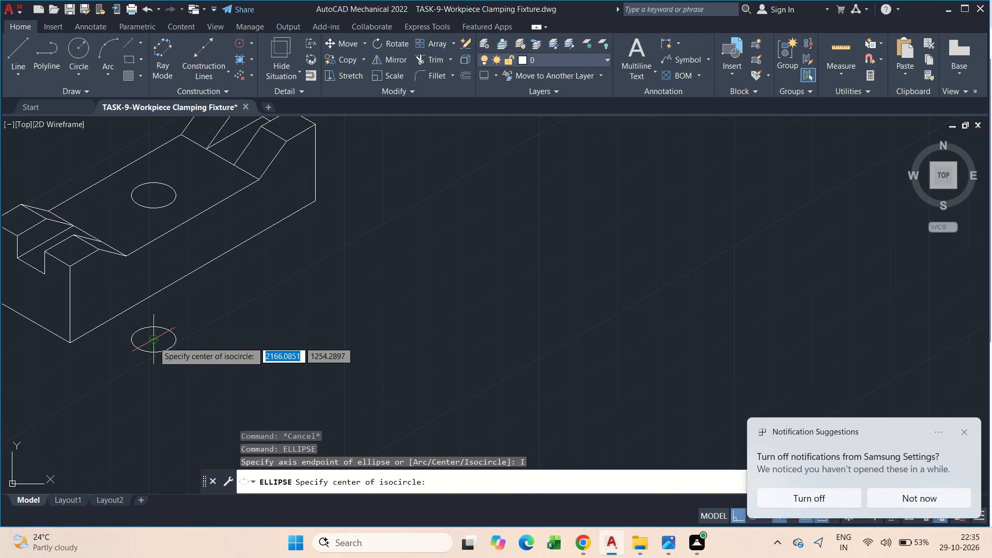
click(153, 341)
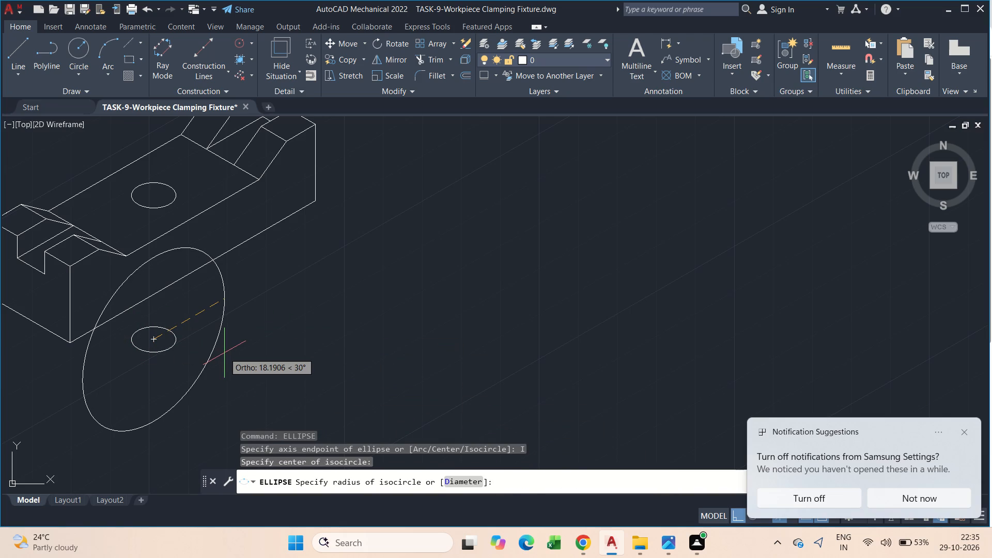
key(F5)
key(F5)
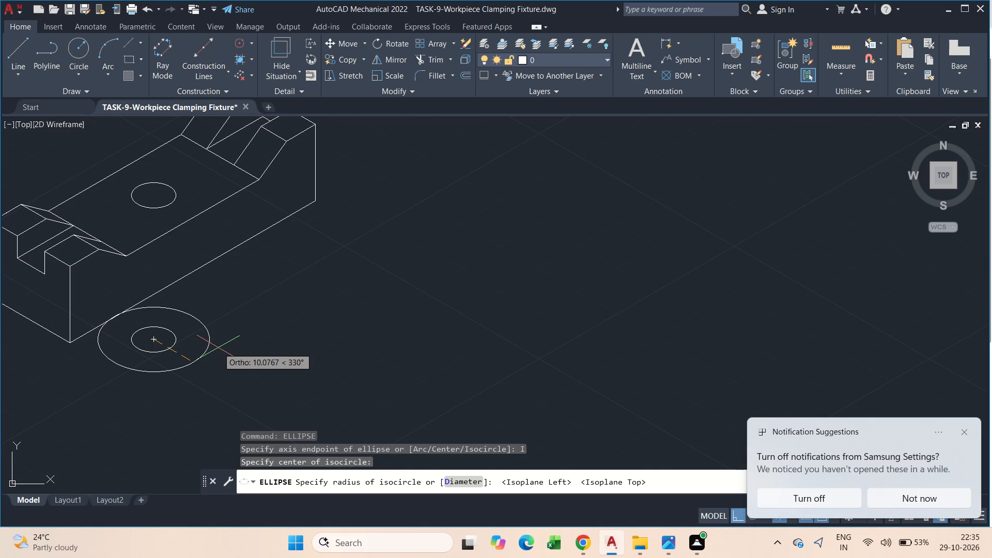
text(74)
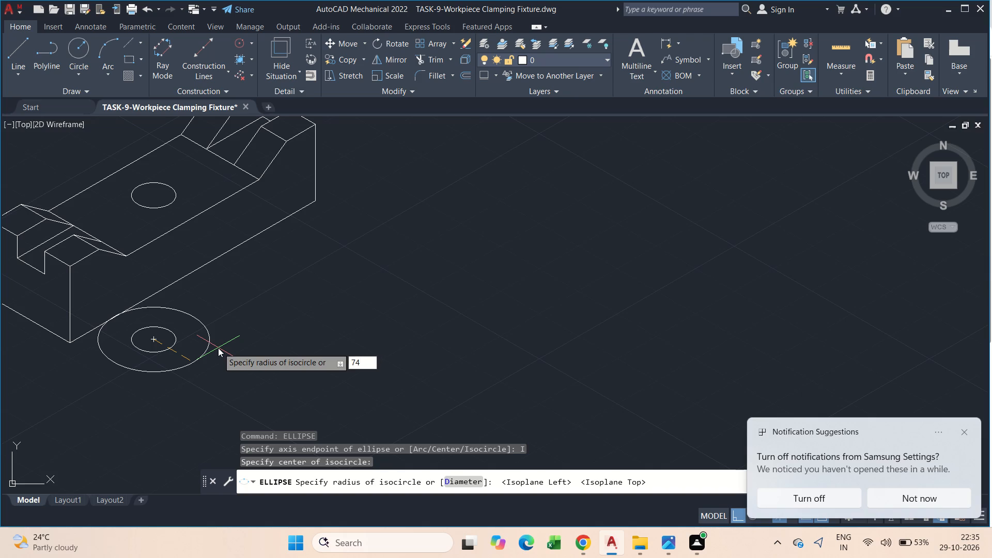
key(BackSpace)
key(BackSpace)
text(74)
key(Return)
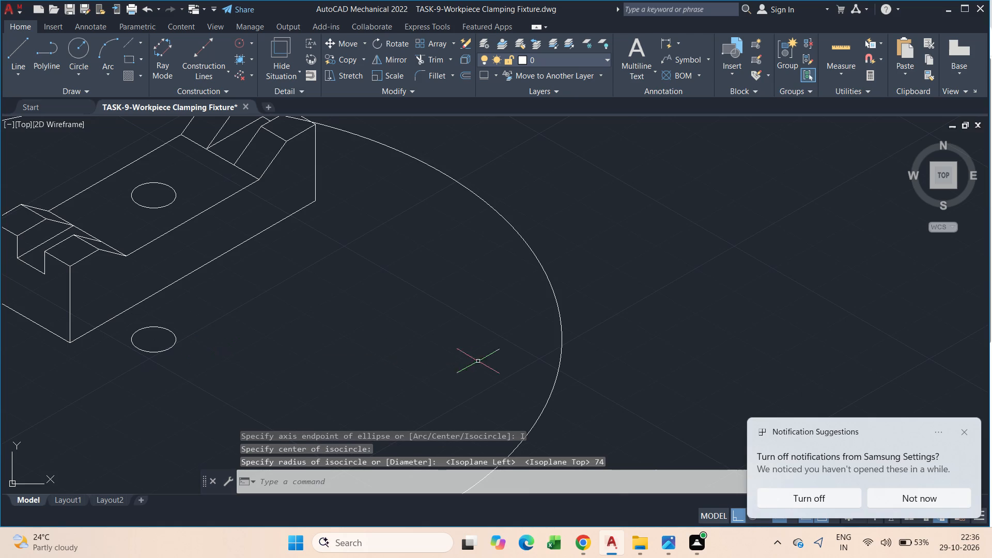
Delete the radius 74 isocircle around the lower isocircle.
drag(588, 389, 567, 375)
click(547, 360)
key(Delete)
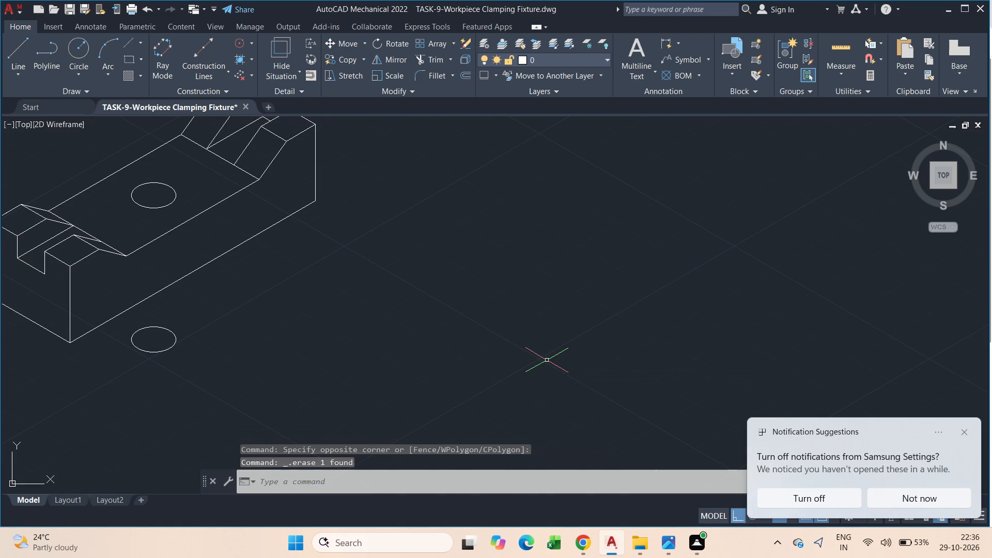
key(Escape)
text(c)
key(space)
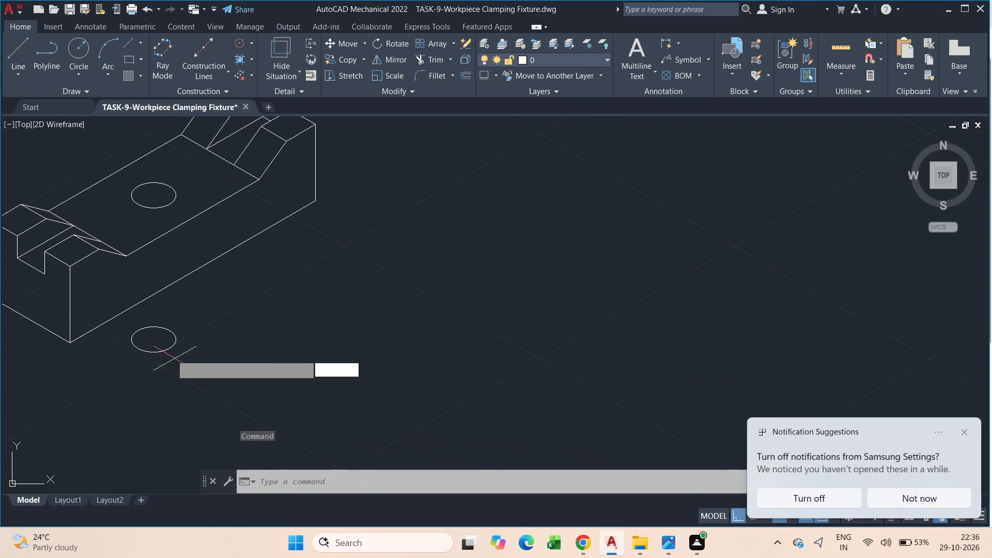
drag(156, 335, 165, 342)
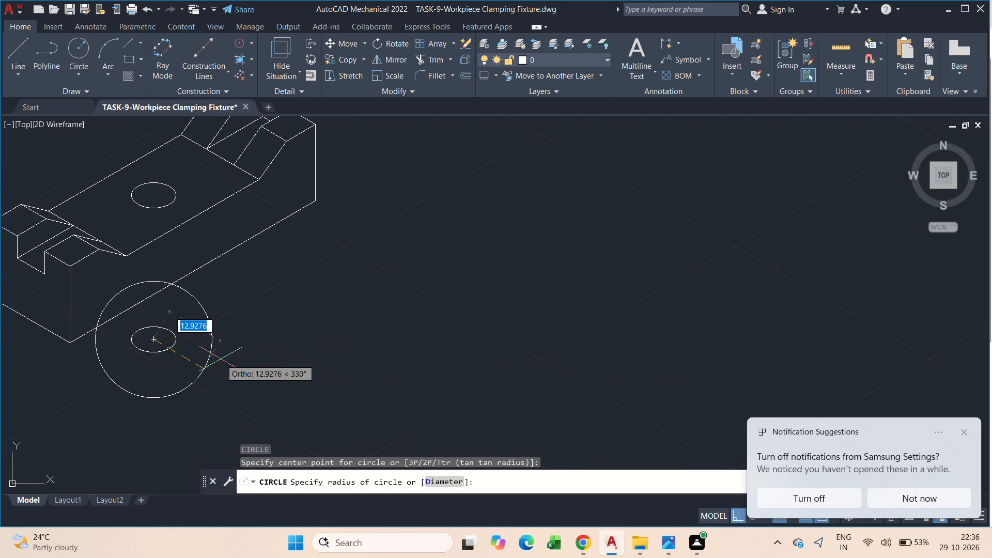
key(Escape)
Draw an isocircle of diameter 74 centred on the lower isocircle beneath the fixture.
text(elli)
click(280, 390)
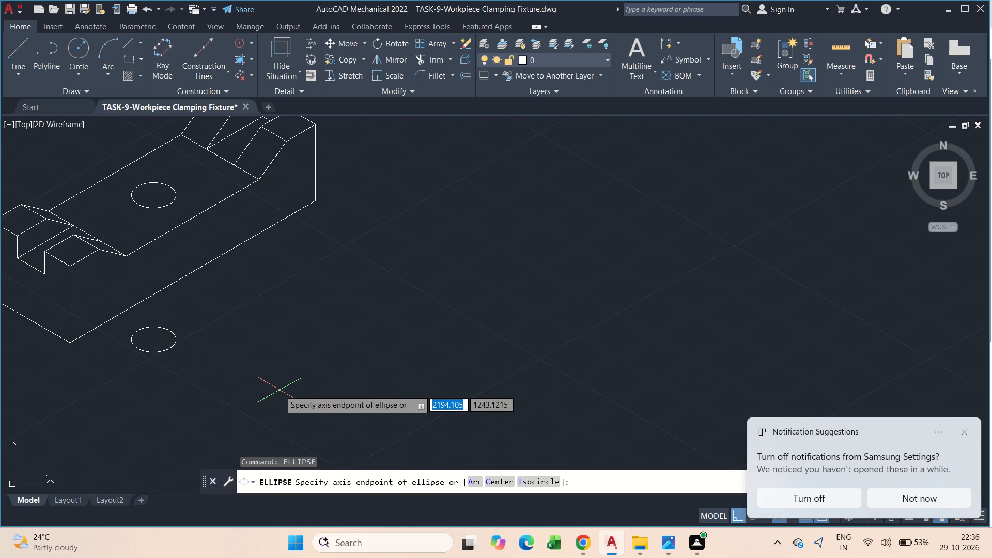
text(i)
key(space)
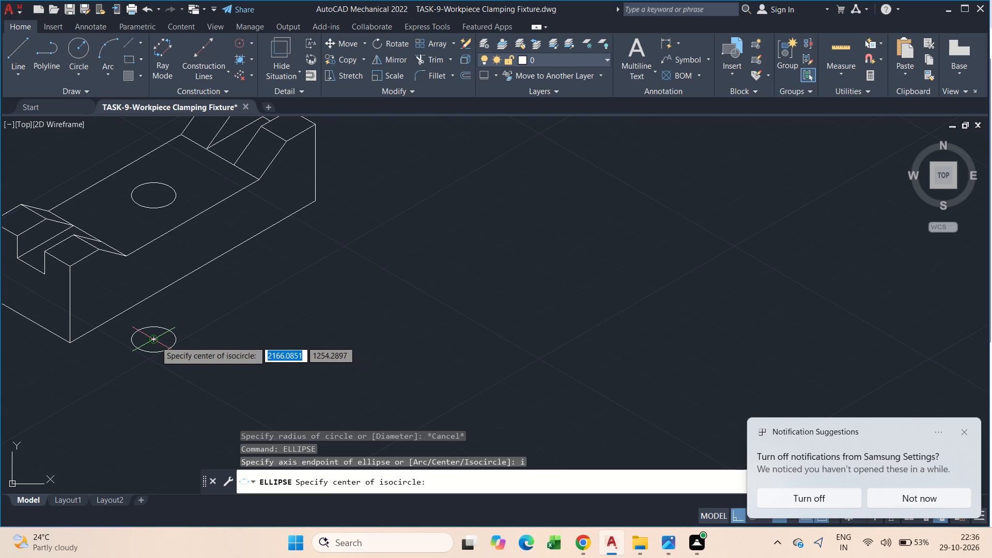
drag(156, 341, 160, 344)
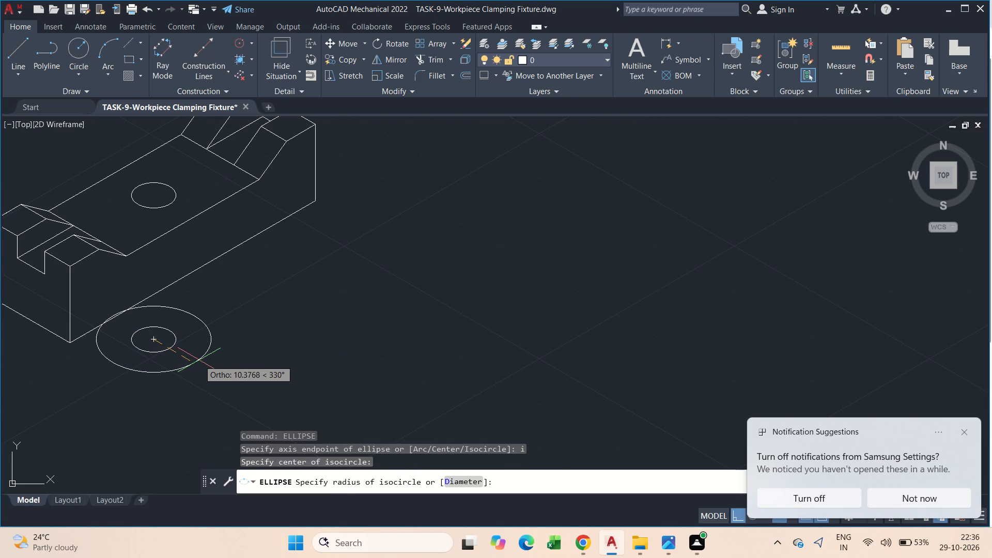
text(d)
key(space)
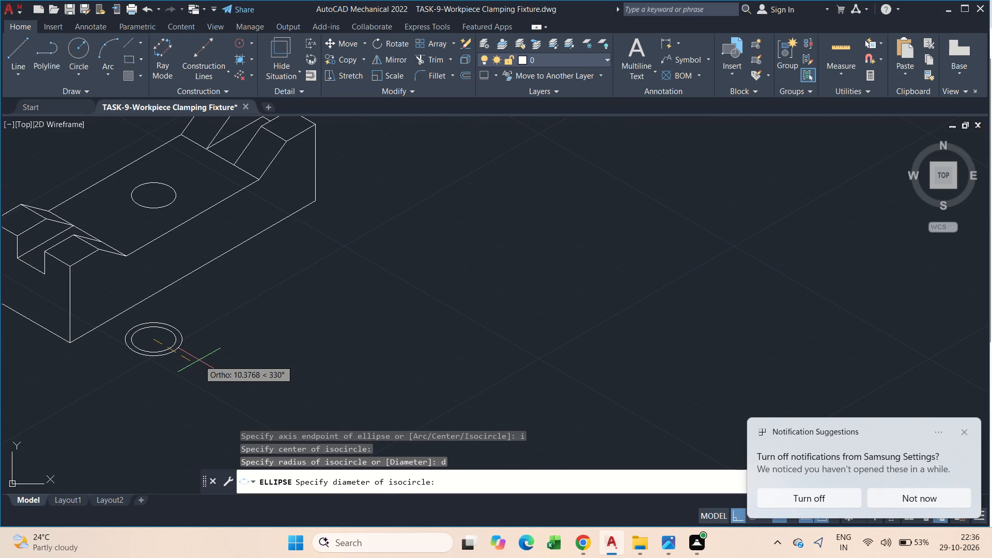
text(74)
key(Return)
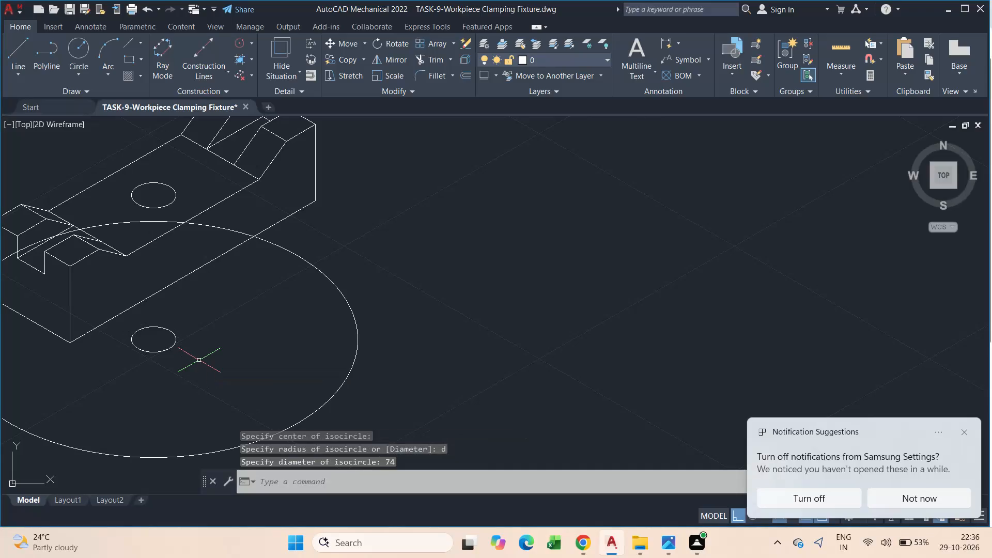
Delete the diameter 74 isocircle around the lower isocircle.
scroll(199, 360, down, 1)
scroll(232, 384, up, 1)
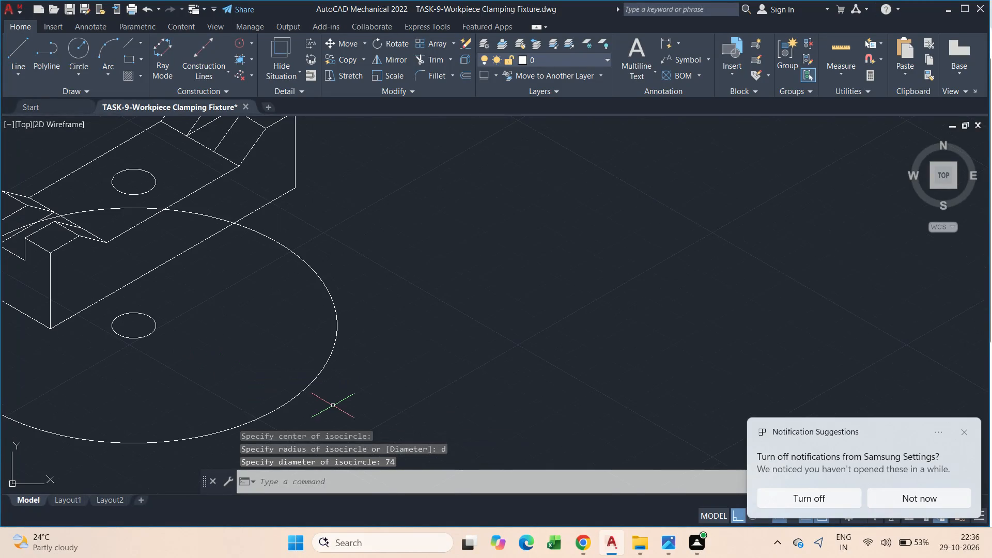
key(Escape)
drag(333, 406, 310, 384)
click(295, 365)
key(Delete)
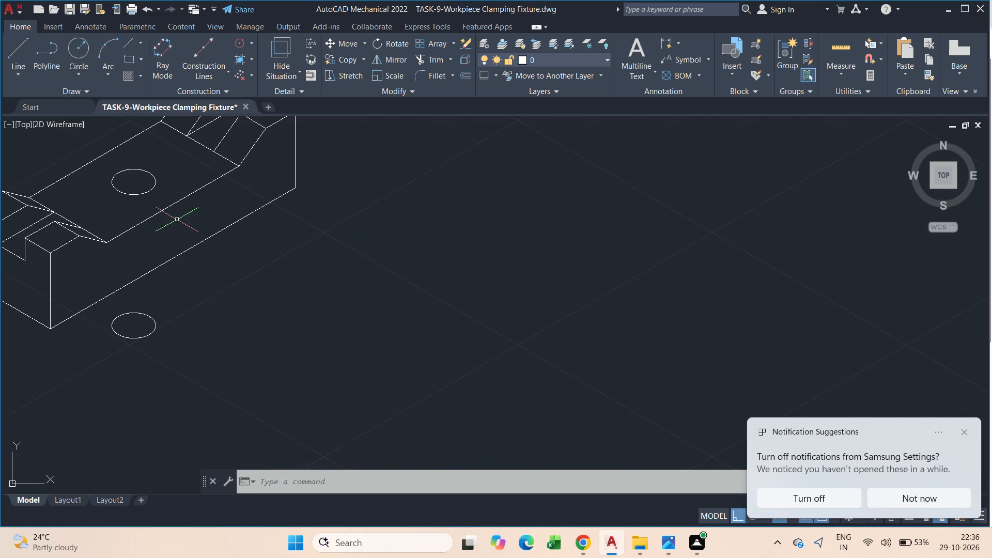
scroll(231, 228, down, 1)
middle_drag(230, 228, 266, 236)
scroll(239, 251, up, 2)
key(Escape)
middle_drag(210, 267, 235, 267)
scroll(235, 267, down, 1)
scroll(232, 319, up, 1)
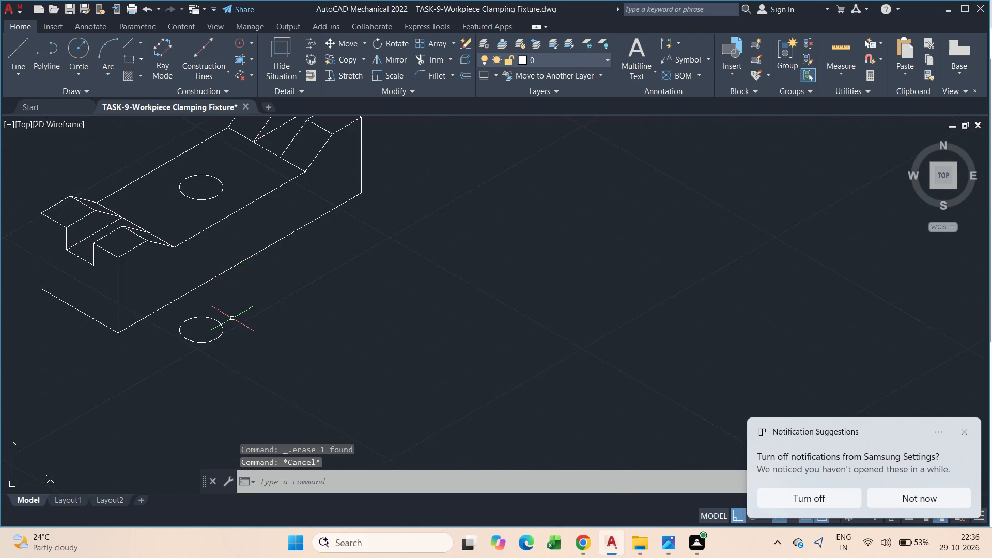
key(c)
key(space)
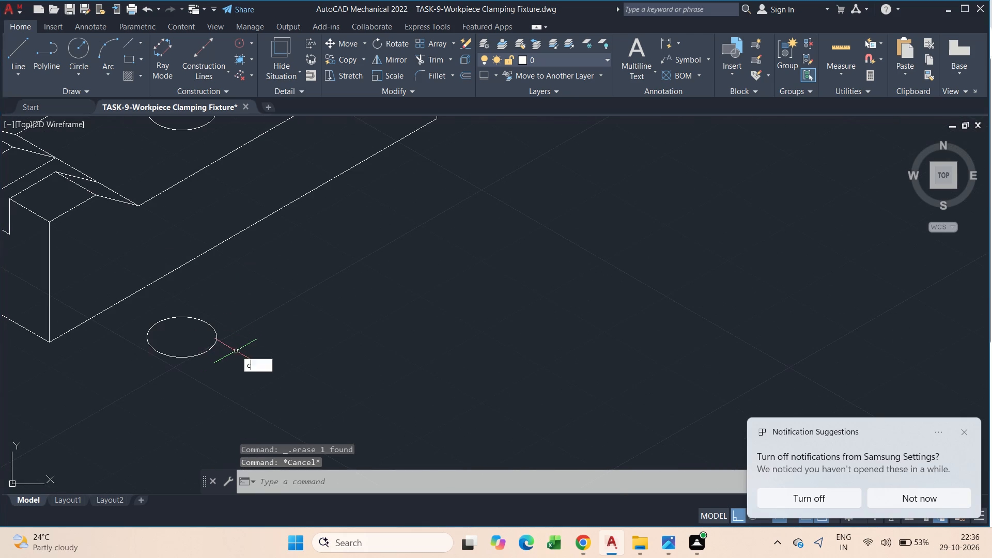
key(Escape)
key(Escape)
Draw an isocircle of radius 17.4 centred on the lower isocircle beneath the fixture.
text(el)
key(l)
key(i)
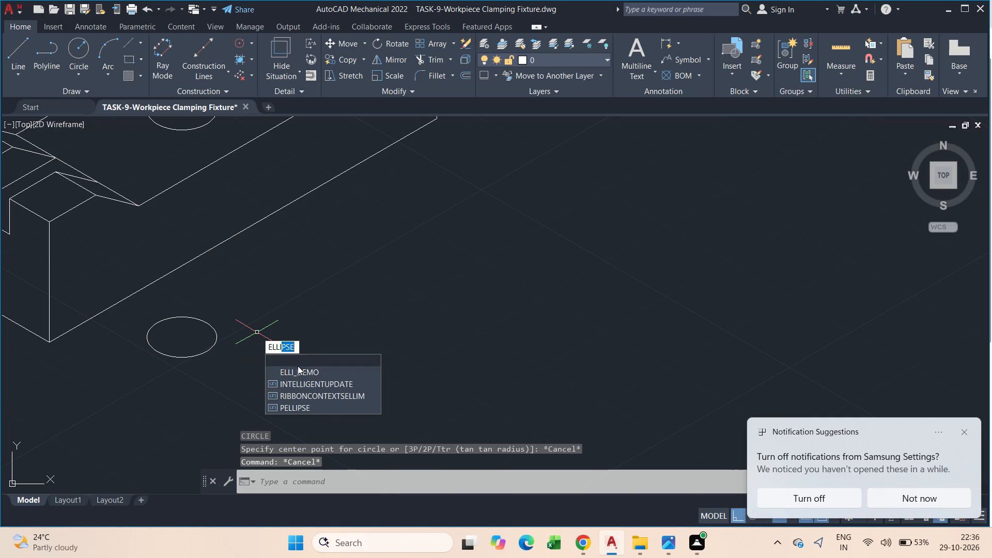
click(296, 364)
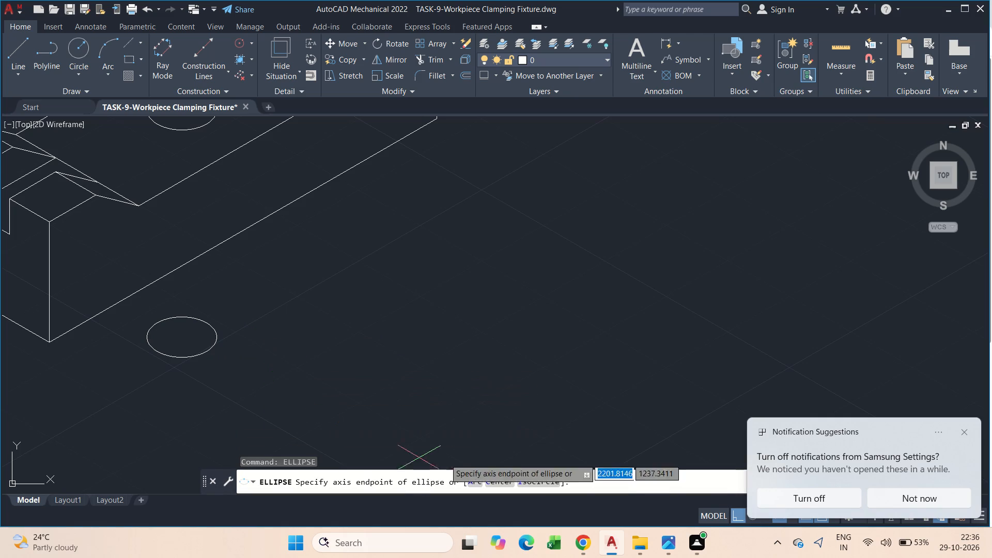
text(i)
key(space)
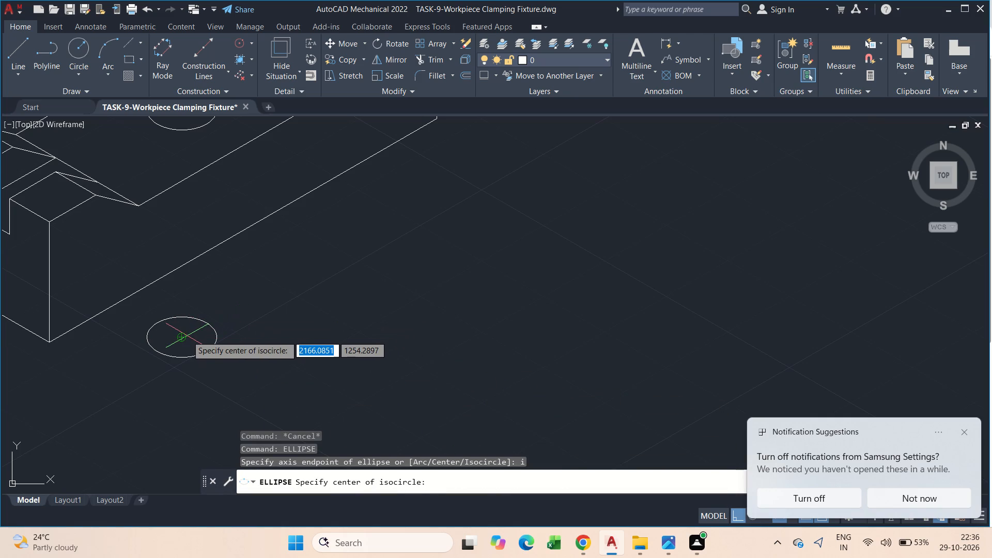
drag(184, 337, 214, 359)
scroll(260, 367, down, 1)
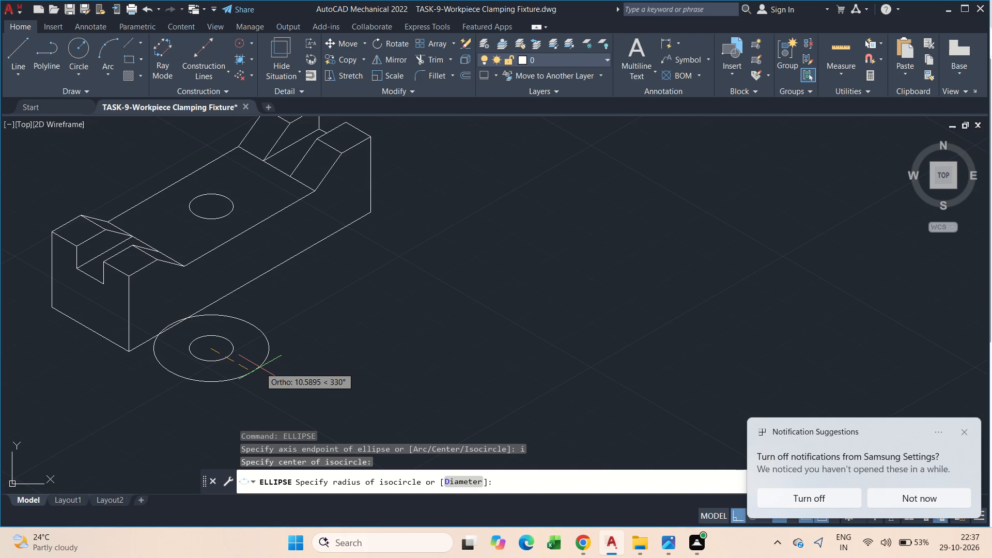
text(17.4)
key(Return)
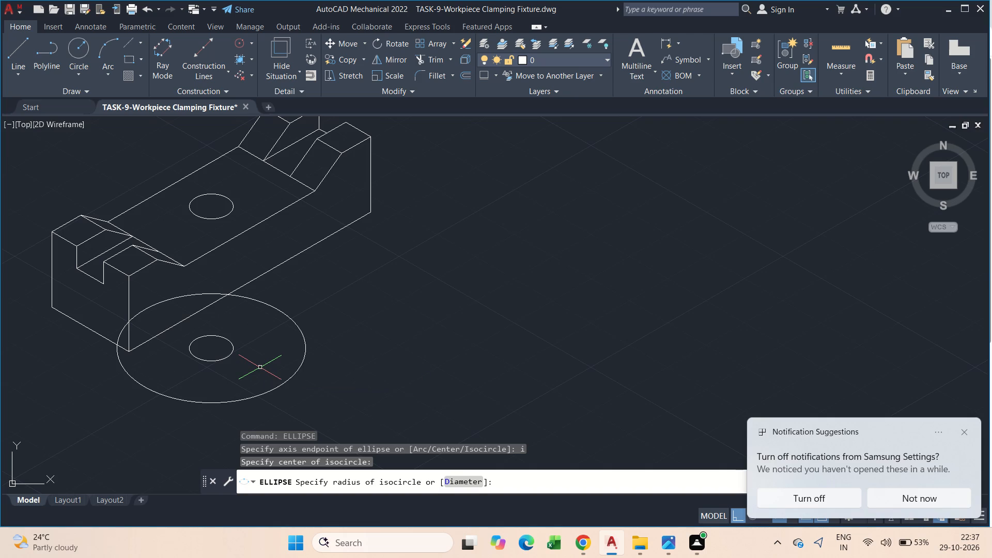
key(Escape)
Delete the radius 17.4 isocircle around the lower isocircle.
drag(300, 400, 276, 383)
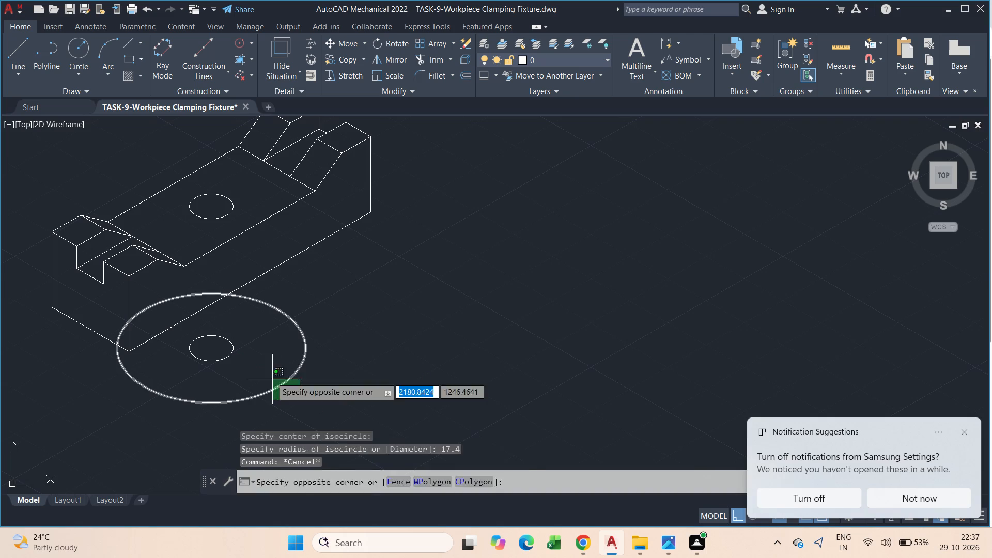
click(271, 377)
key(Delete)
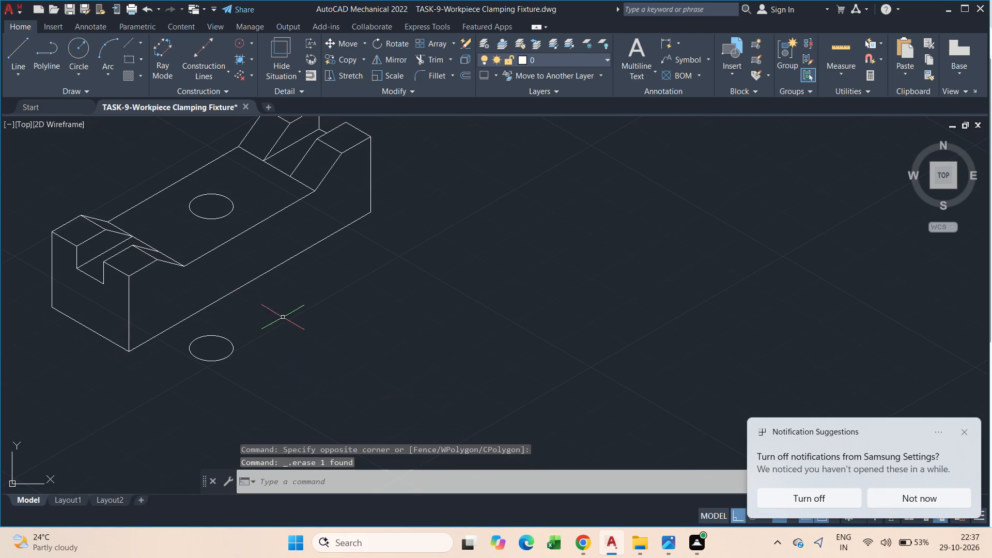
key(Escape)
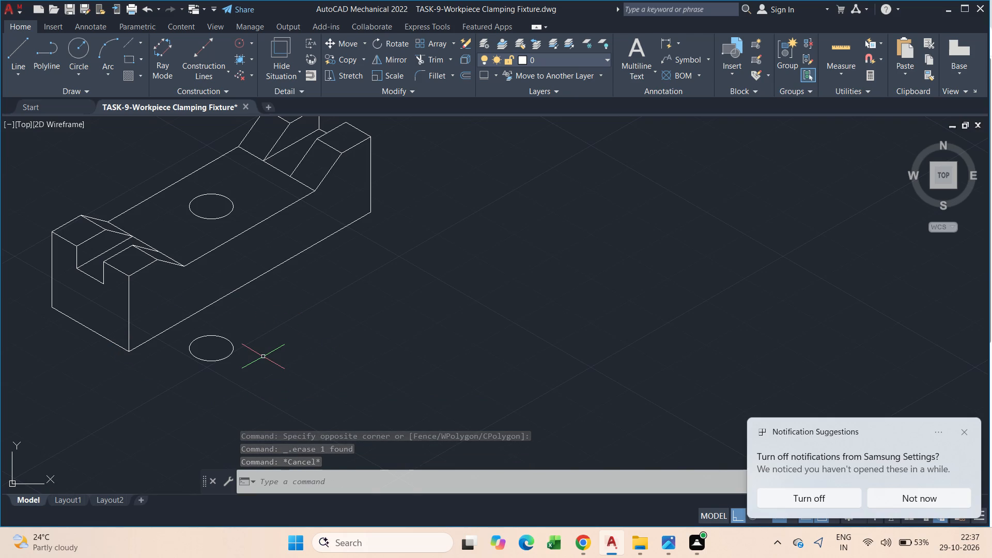
Draw an isocircle of diameter 17.4 in the top isoplane, centred on the lower isocircle beneath the fixture.
text(ell)
click(280, 388)
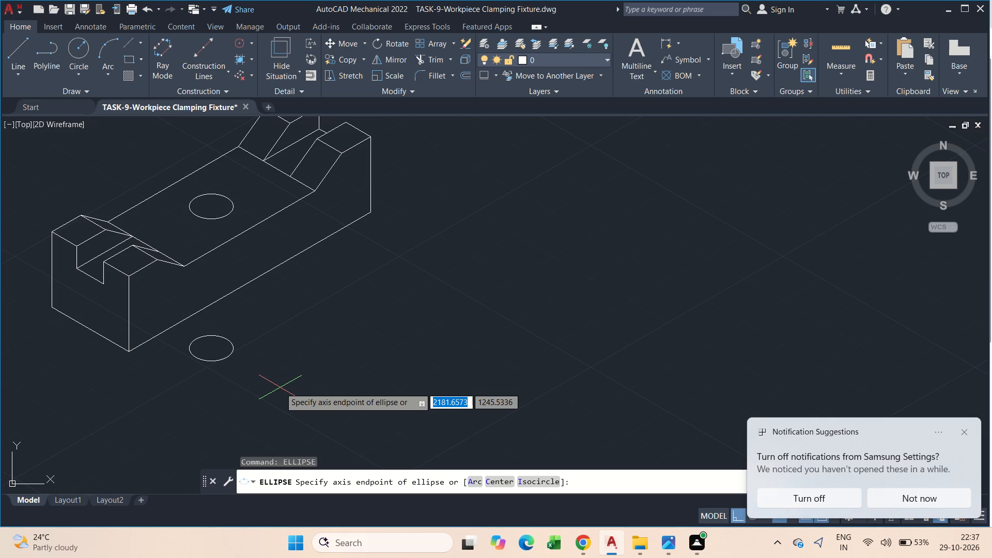
text(i)
key(space)
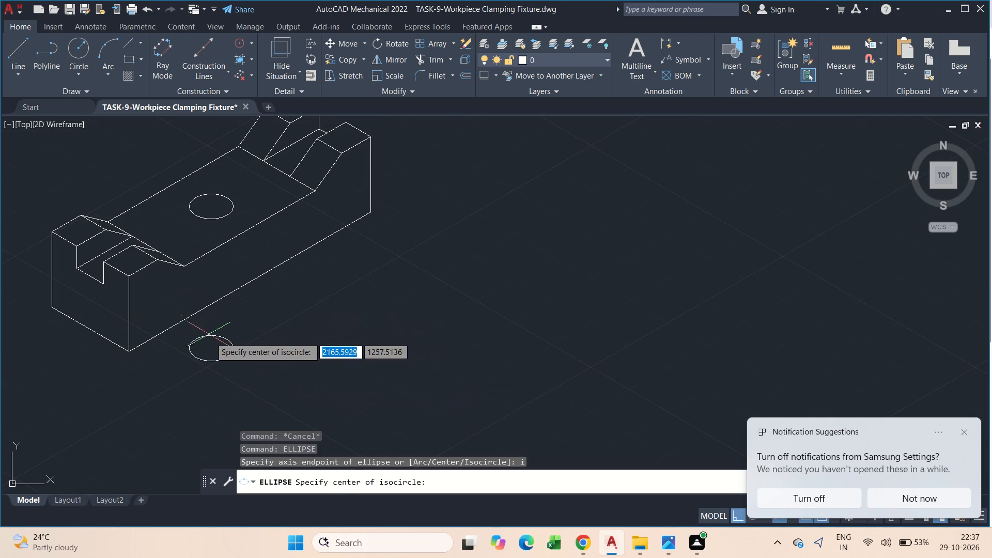
click(213, 348)
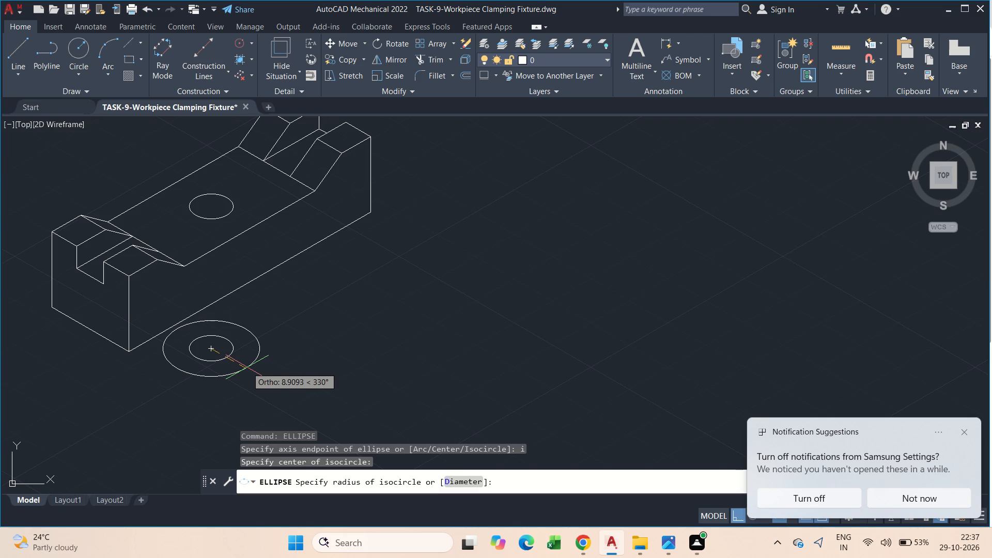
text(d)
key(space)
text(17.4.)
key(Return)
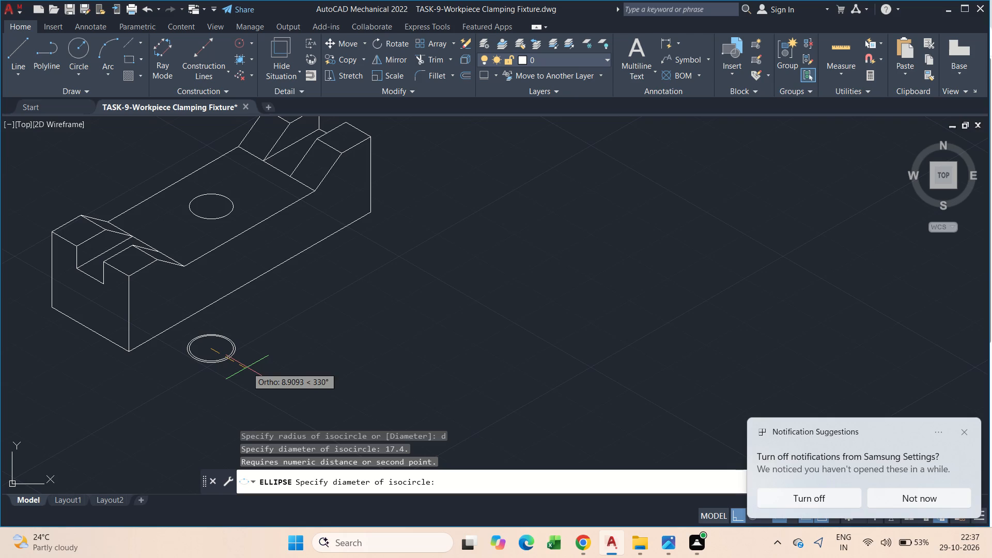
text(17)
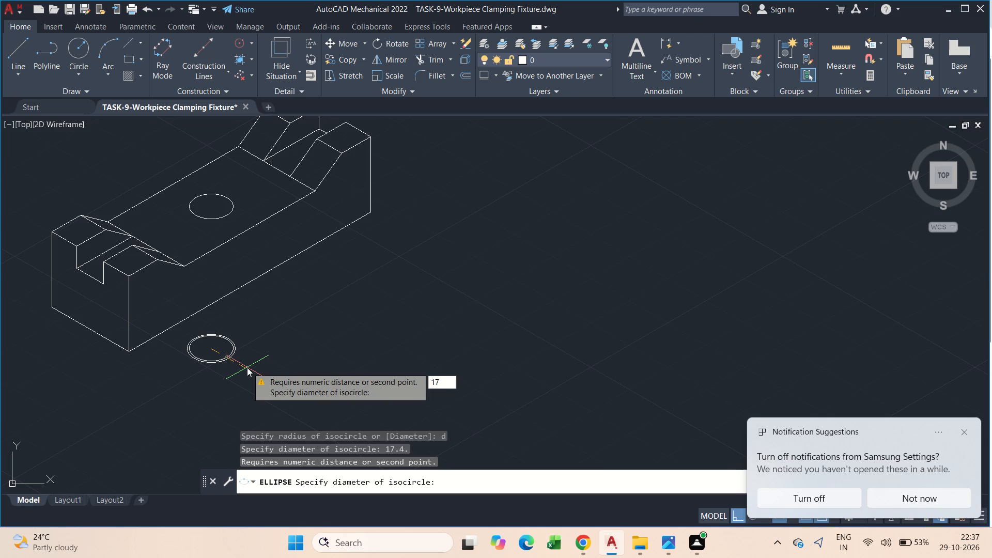
text(.4)
key(Return)
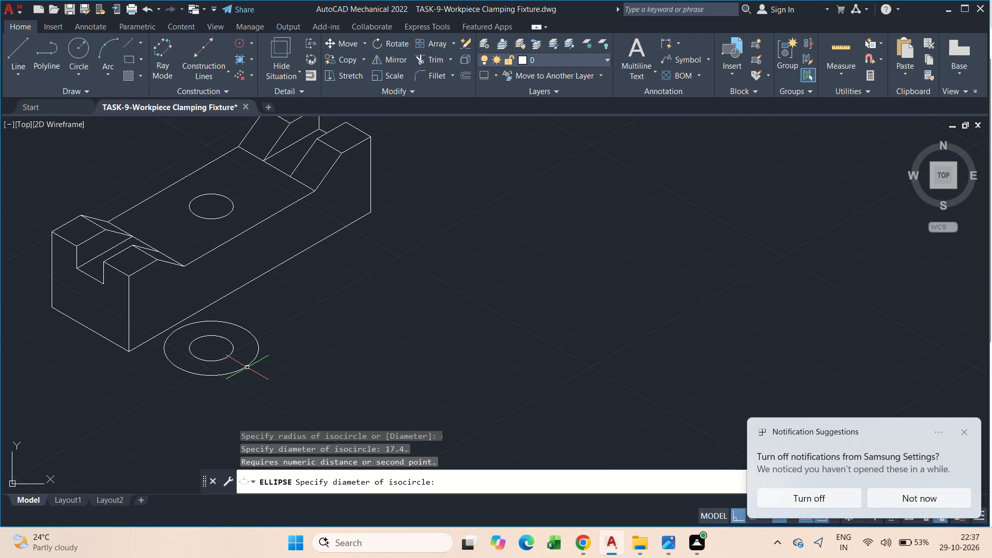
key(Escape)
scroll(249, 376, up, 4)
scroll(243, 371, down, 4)
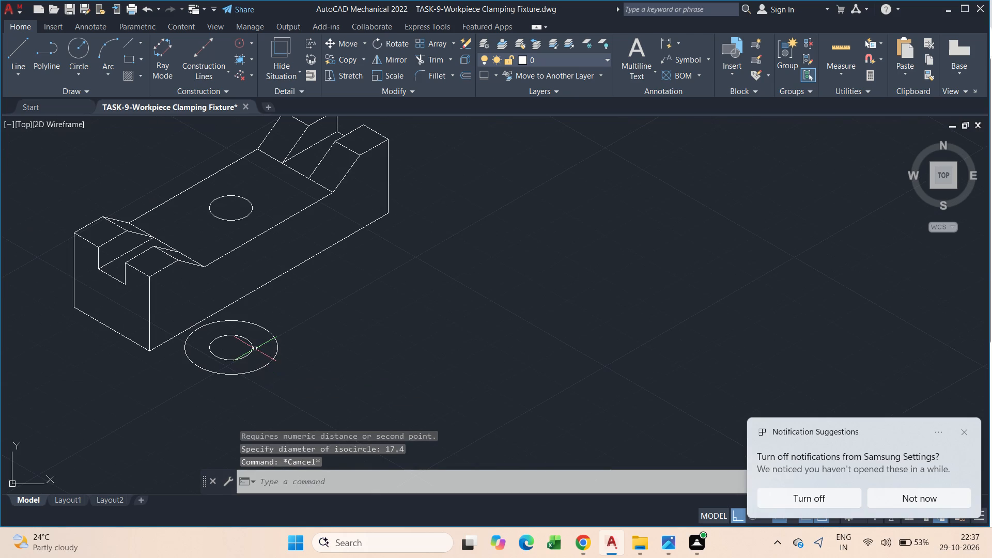
Delete the diameter 17.4 isocircle inside the lower isocircle beneath the fixture.
drag(260, 356, 255, 356)
click(241, 348)
key(Delete)
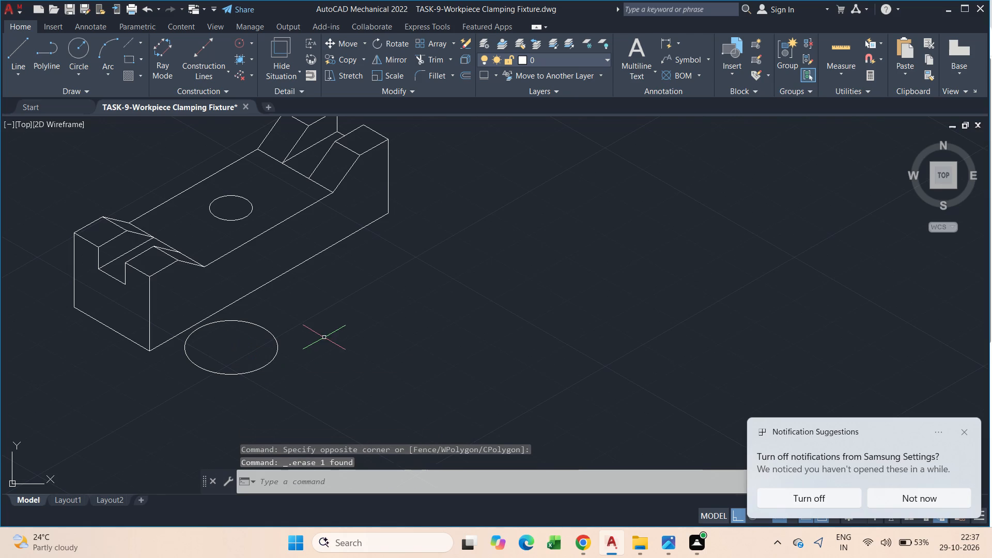
Draw a vertical line about 20 long upward from the lower isocircle's right quadrant, past the fixture's bottom edge, using the right isoplane.
middle_click(319, 337)
key(Escape)
text(l)
key(space)
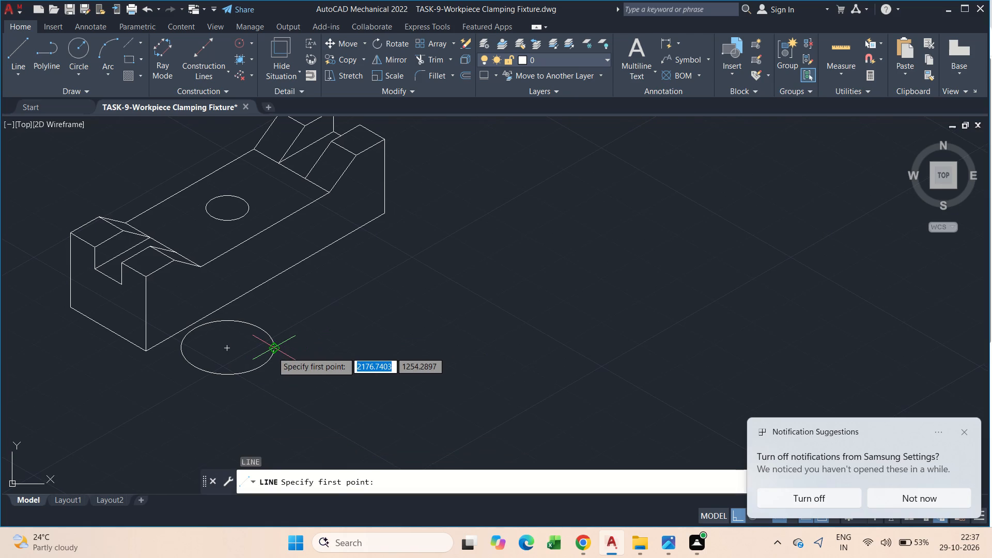
click(272, 352)
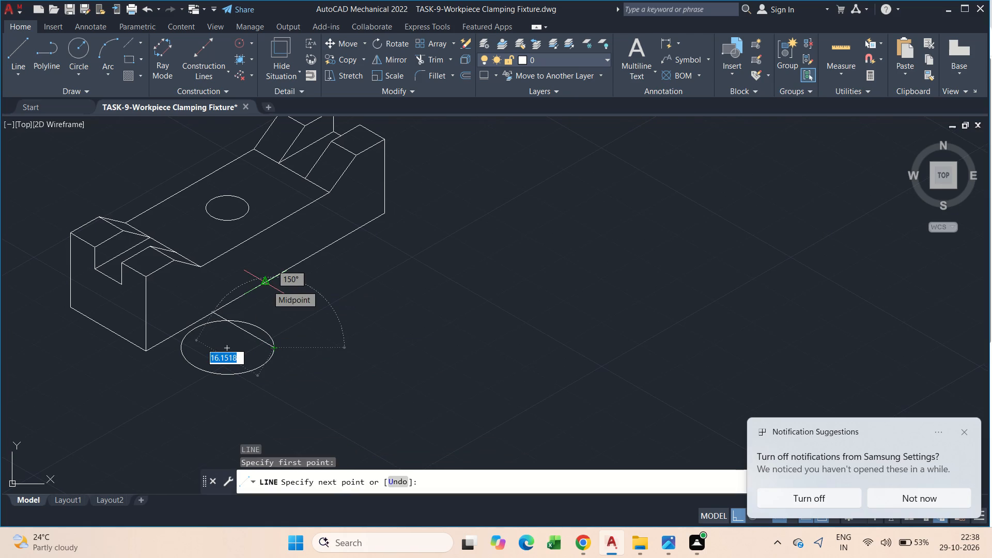
key(F8)
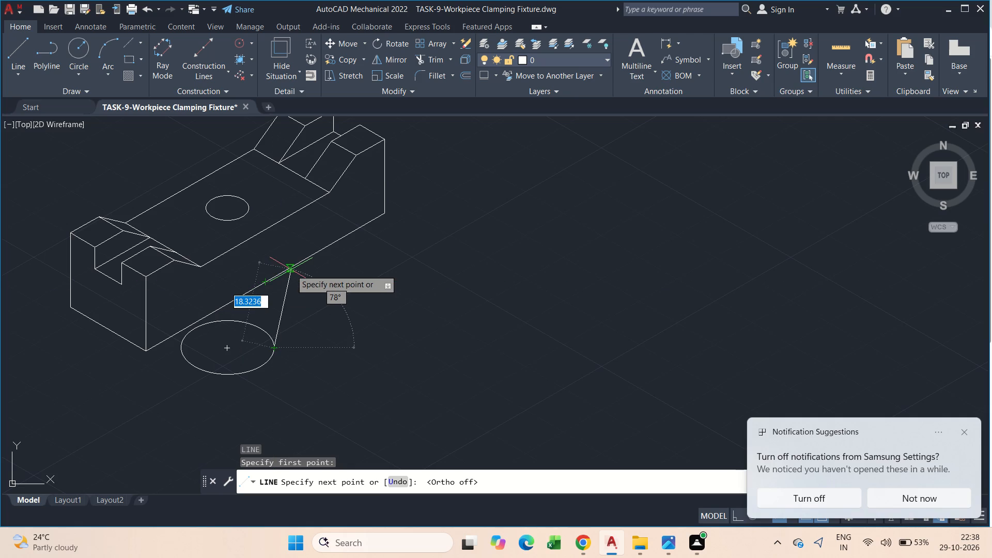
key(F8)
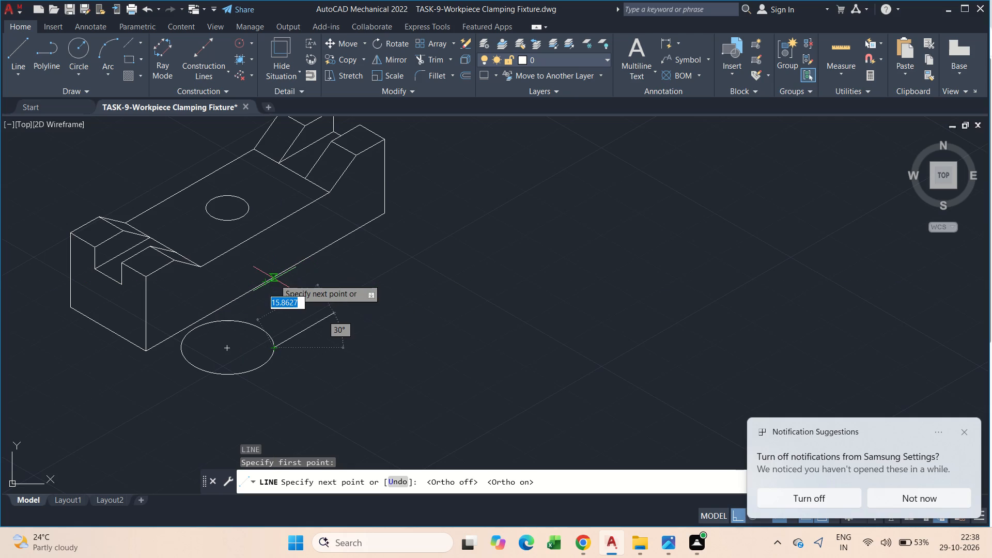
key(F5)
scroll(268, 262, up, 3)
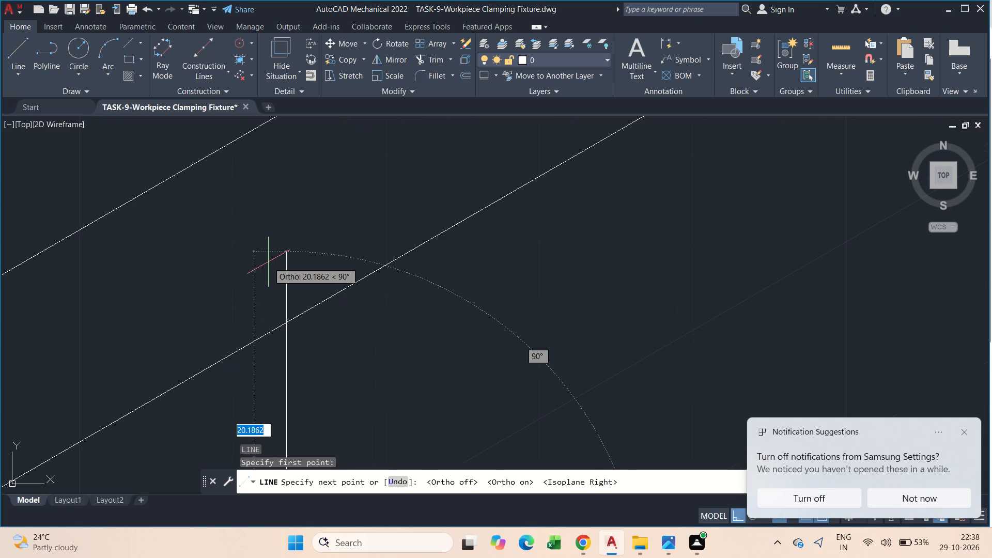
click(268, 262)
key(Escape)
Trim the part of the right vertical line that extends above the fixture's bottom edge.
middle_drag(316, 336, 228, 262)
text(tr)
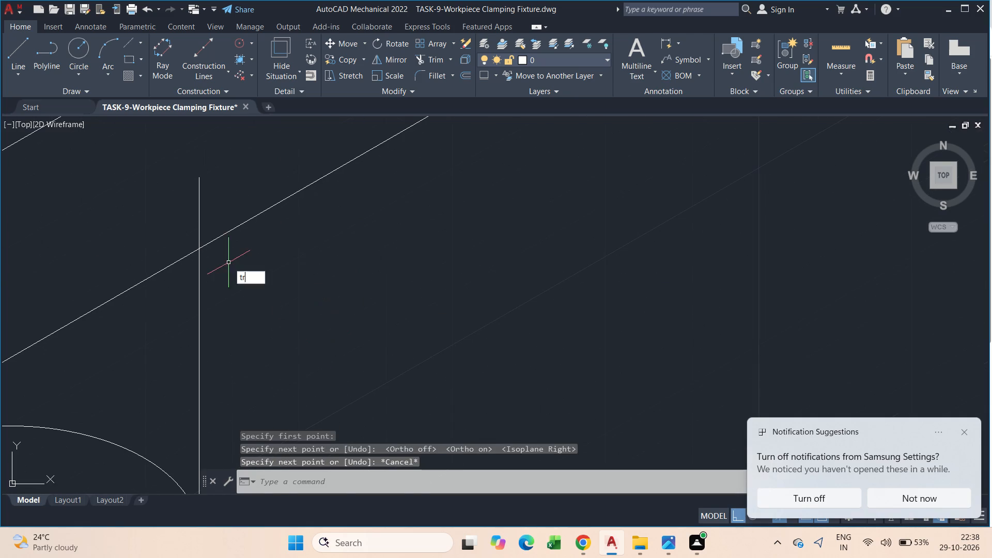
key(space)
click(155, 239)
click(199, 208)
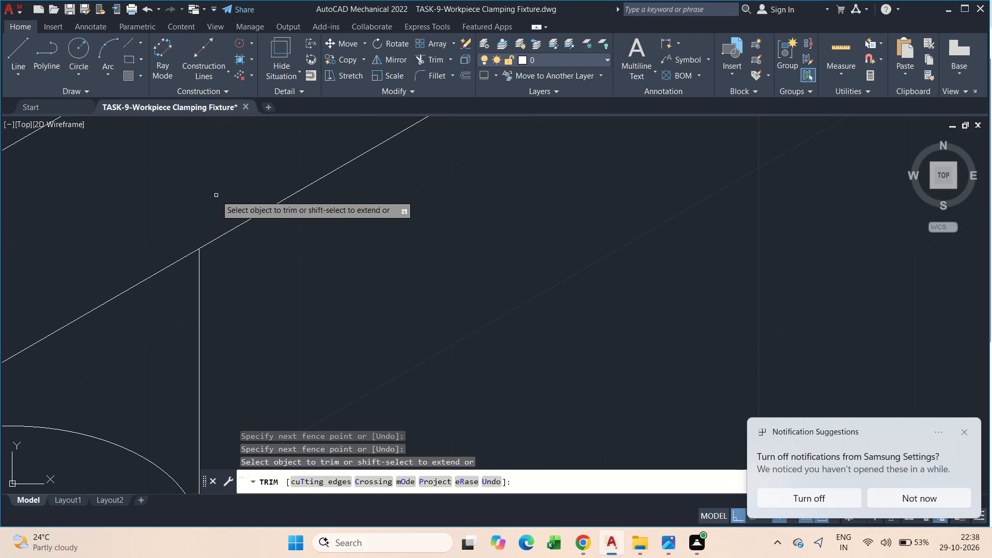
scroll(180, 220, down, 3)
key(Escape)
Draw a vertical line about 12.4 long upward from the lower isocircle's left quadrant, past the fixture's bottom edge.
text(l)
key(space)
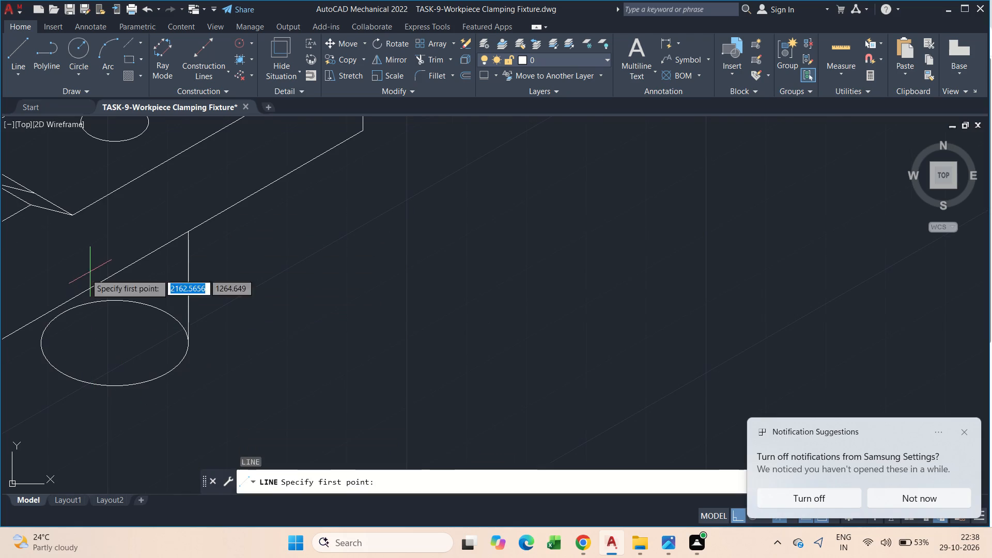
middle_drag(23, 304, 114, 277)
click(130, 318)
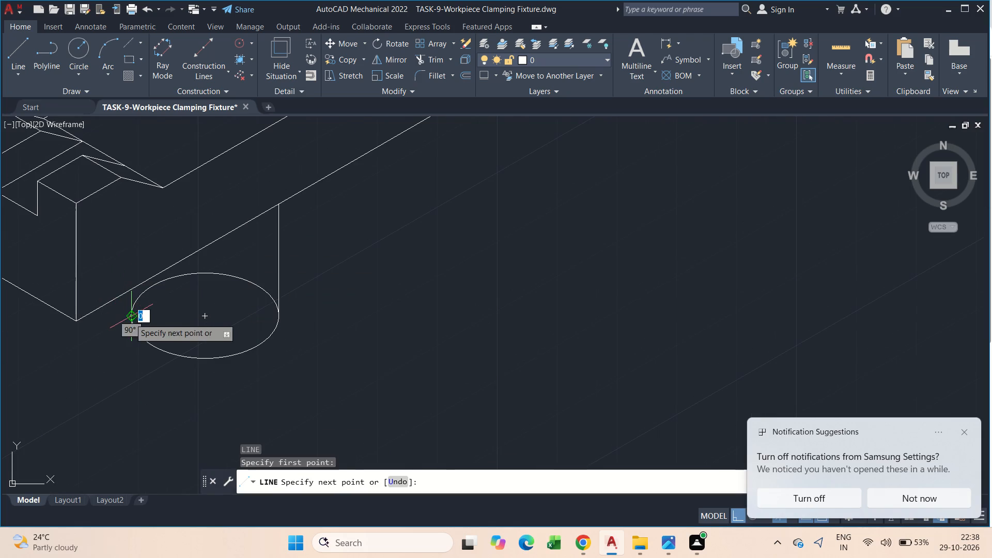
click(151, 218)
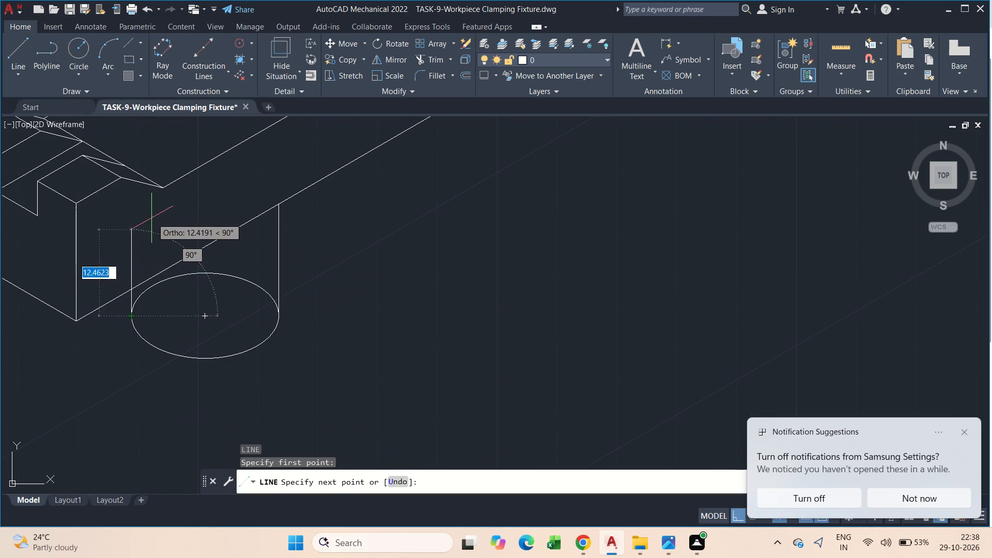
key(Escape)
Trim the left vertical line above the fixture's bottom edge, undoing the first trim that also cuts the front corner edge.
scroll(151, 247, up, 1)
text(tr)
key(space)
drag(151, 247, 7, 308)
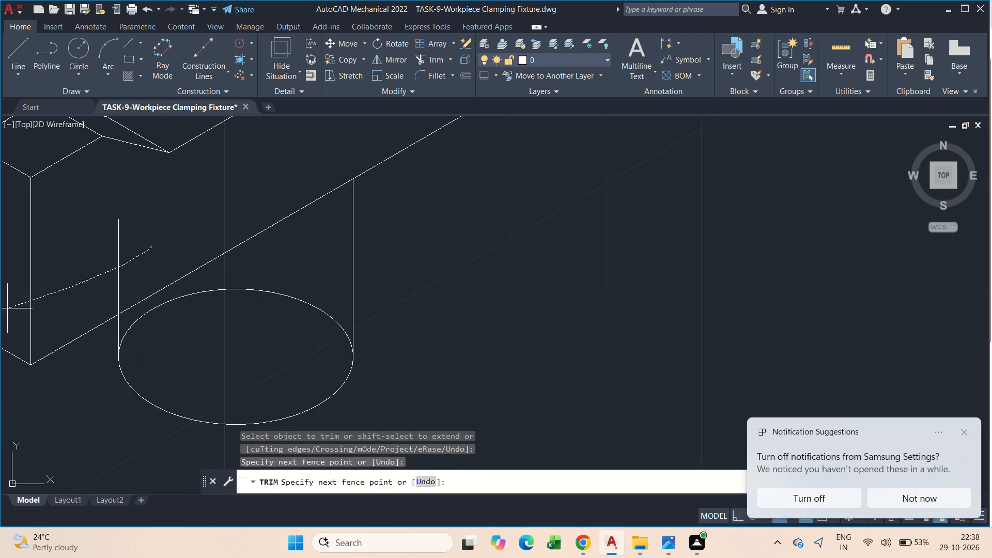
scroll(65, 281, down, 2)
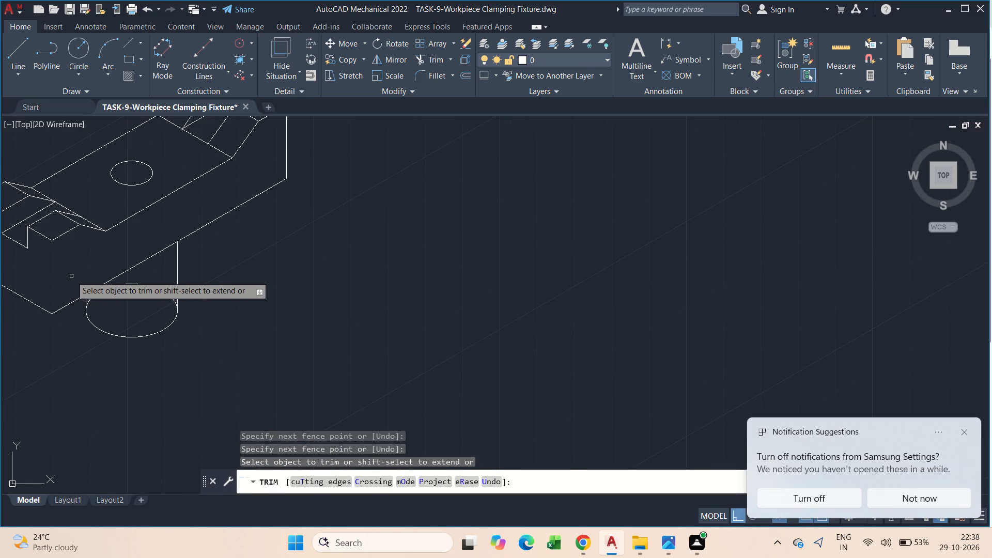
key(ctrl+z)
drag(128, 252, 112, 258)
key(Escape)
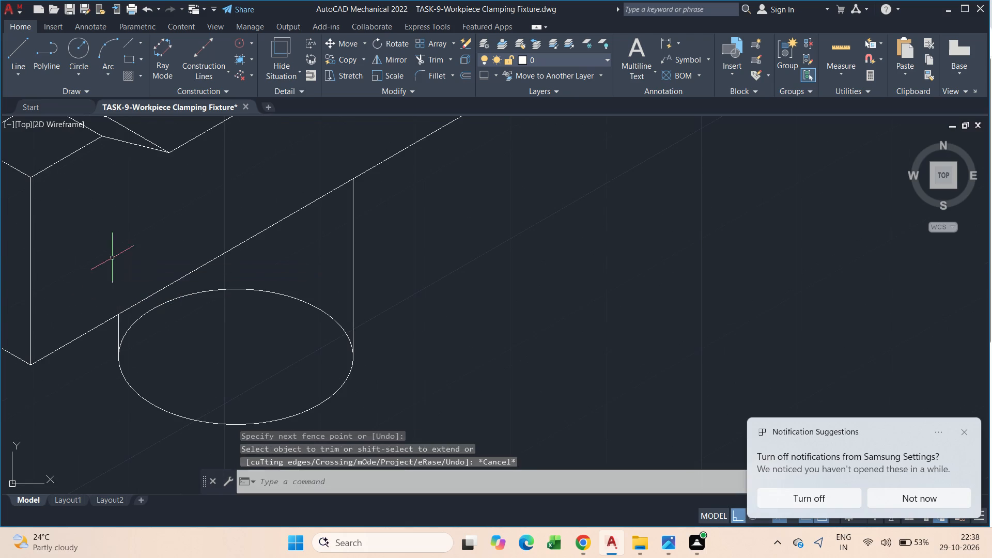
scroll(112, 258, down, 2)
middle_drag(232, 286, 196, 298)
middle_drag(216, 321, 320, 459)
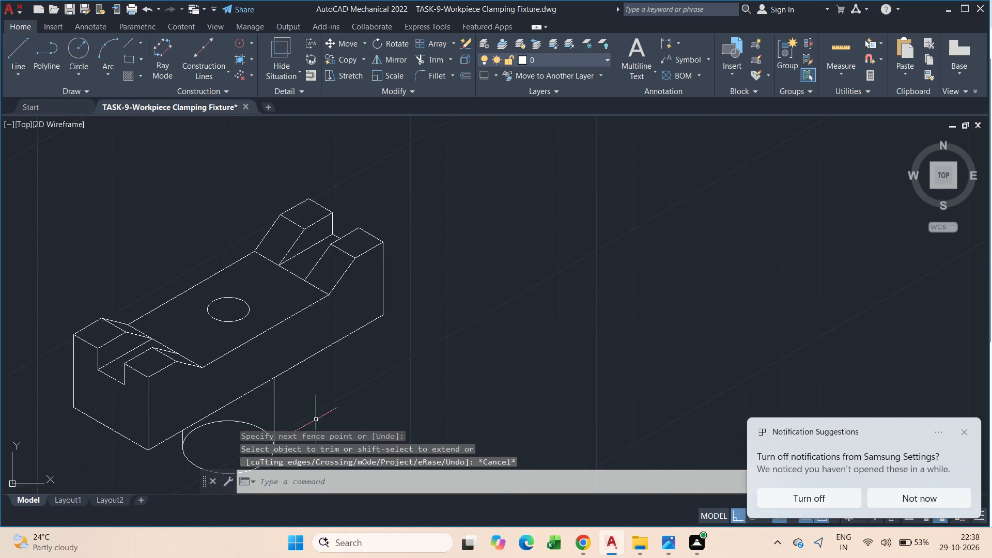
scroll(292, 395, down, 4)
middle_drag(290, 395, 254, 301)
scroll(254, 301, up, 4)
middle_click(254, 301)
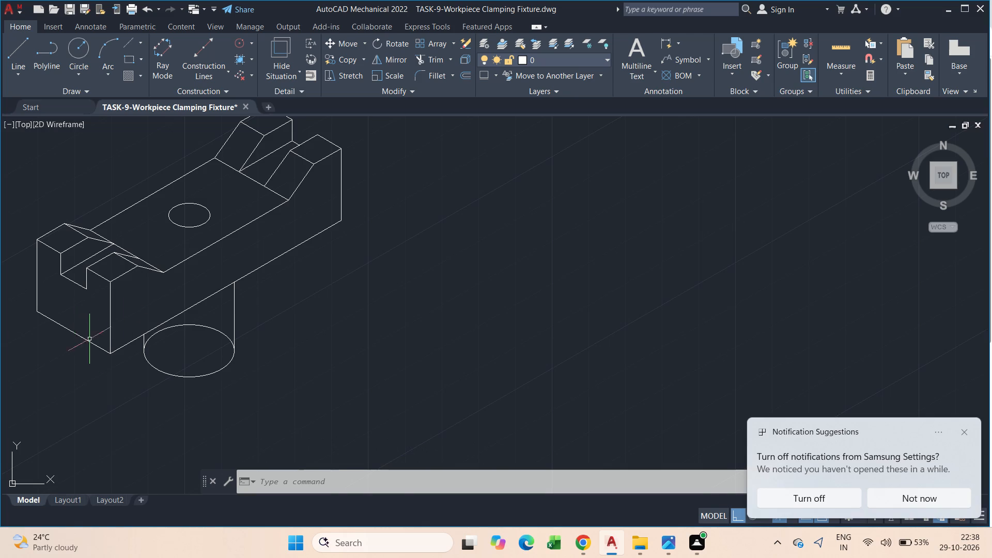
Draw a 12-long line from the bottom front corner along the bottom right edge, continuing it vertically up the right face.
scroll(107, 339, up, 2)
text(l)
key(space)
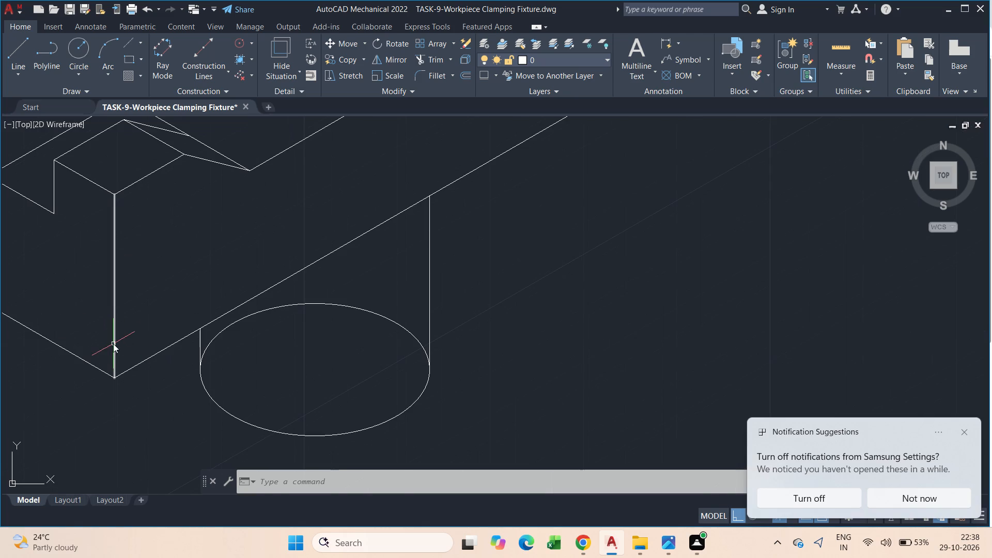
click(117, 375)
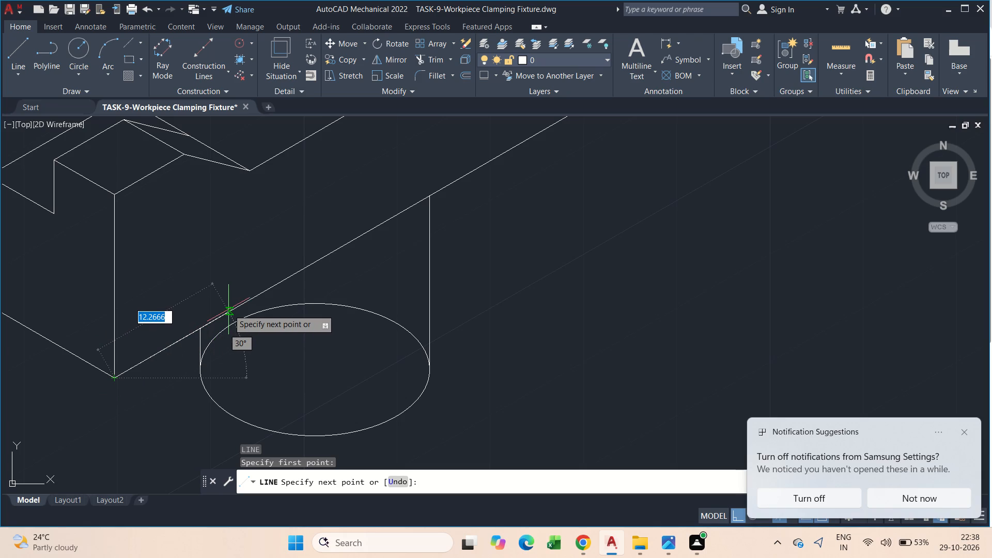
text(12)
key(Return)
click(230, 214)
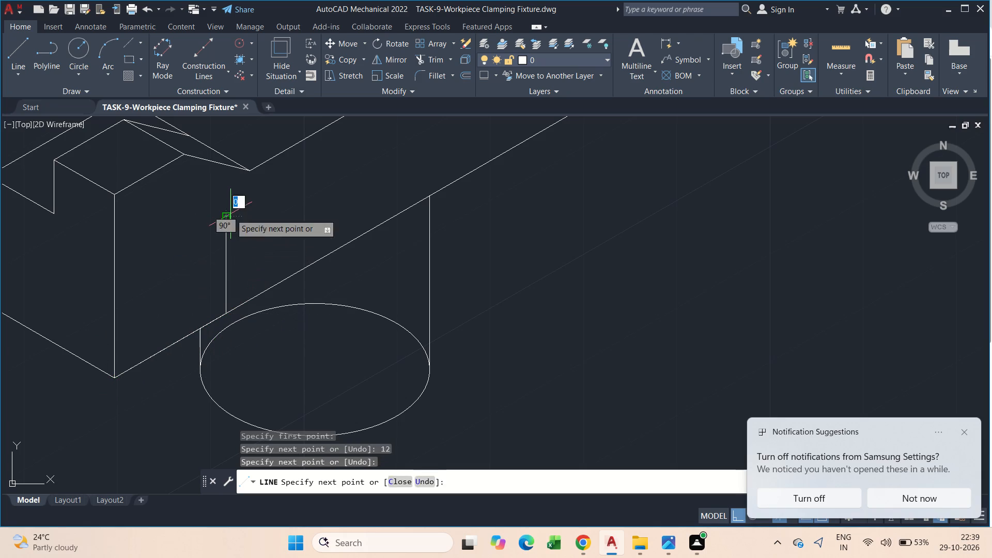
key(Escape)
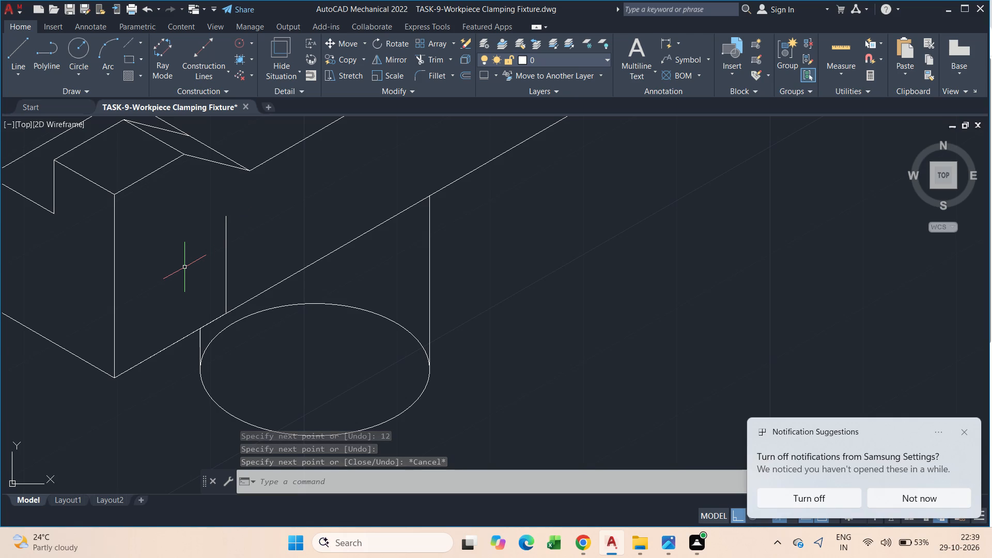
Draw a line 10 down from the top front corner, continuing it in the left isoplane across the left face and past its edge.
text(l)
key(space)
scroll(191, 270, down, 1)
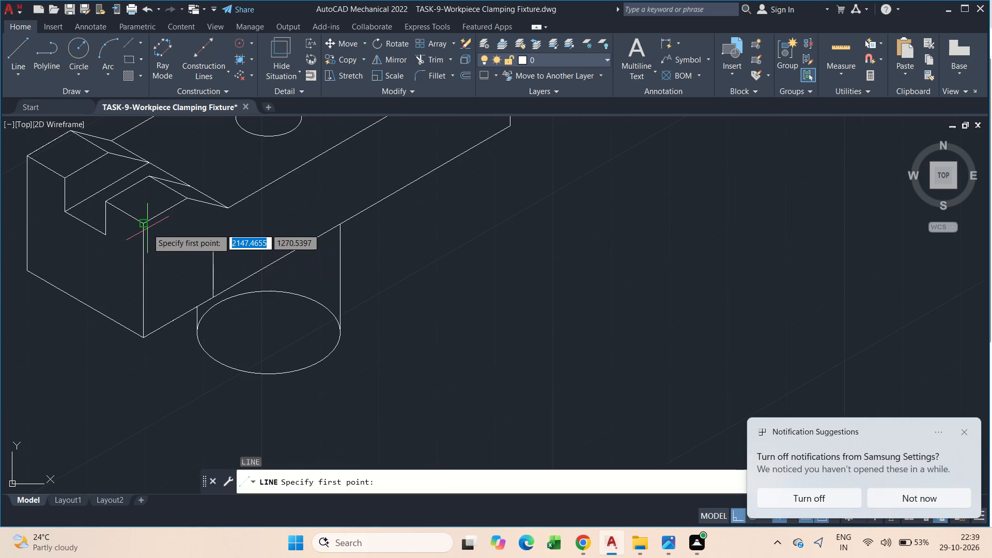
click(145, 226)
text(10)
key(Return)
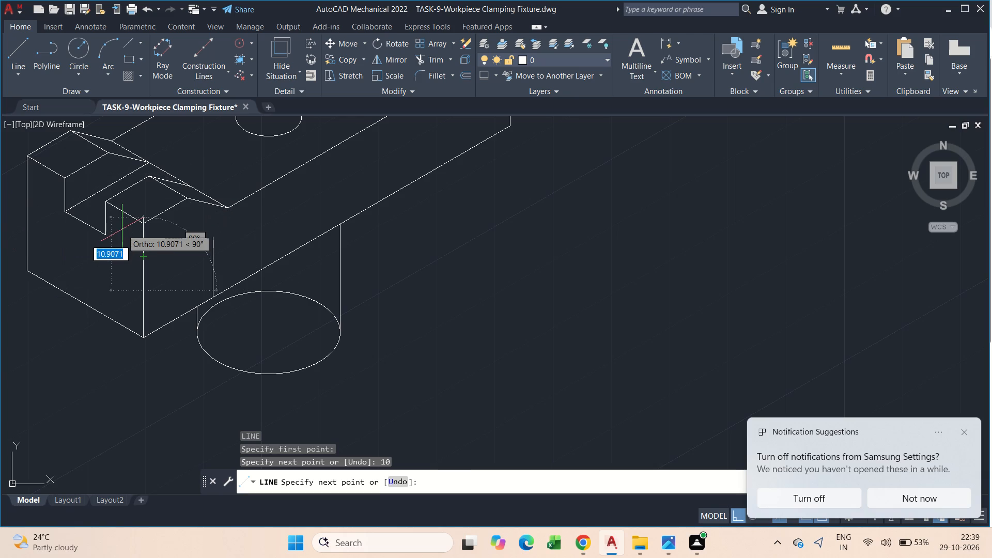
key(F5)
middle_drag(79, 246, 223, 251)
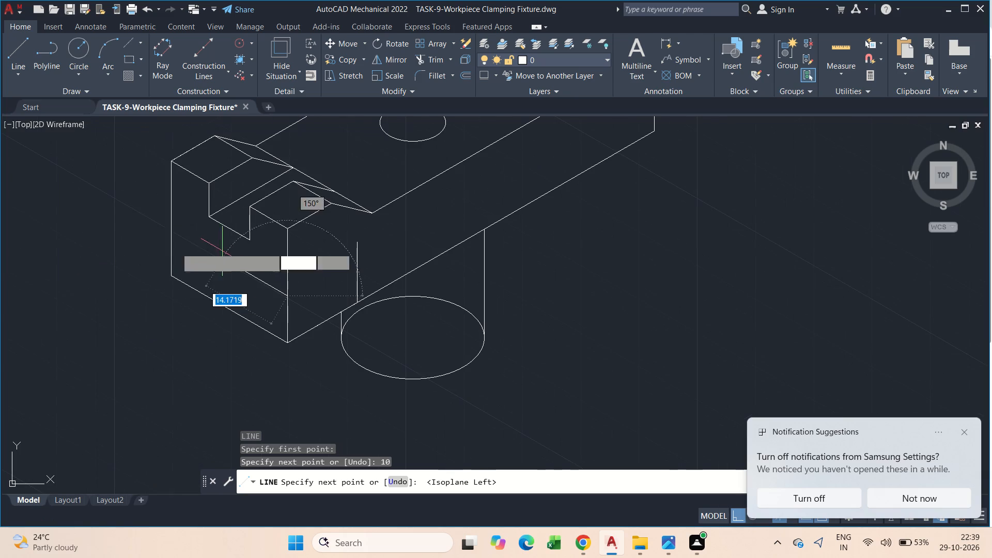
click(110, 204)
key(Escape)
Trim the part of the new line that overshoots the left face's outer vertical edge.
text(tr)
key(space)
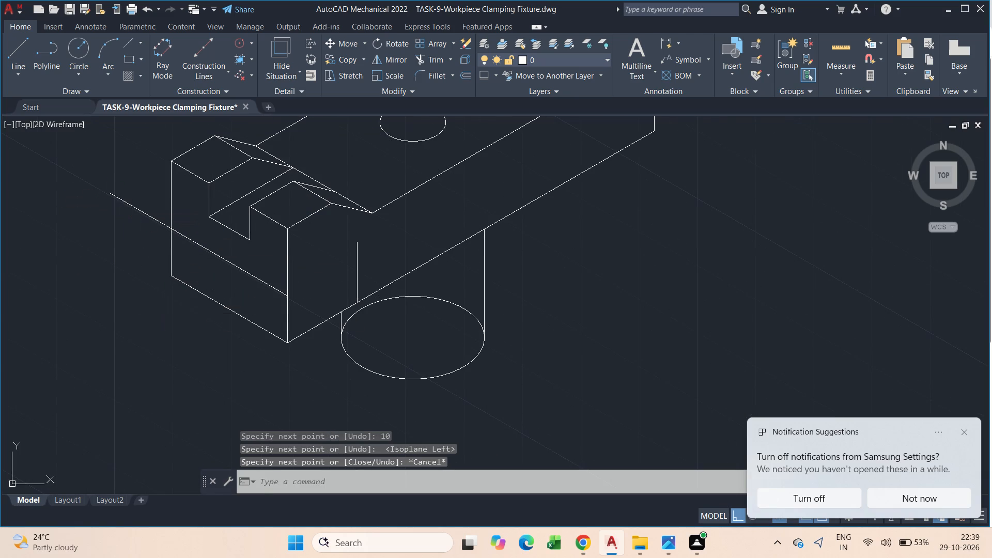
click(156, 215)
drag(153, 220, 138, 249)
key(Escape)
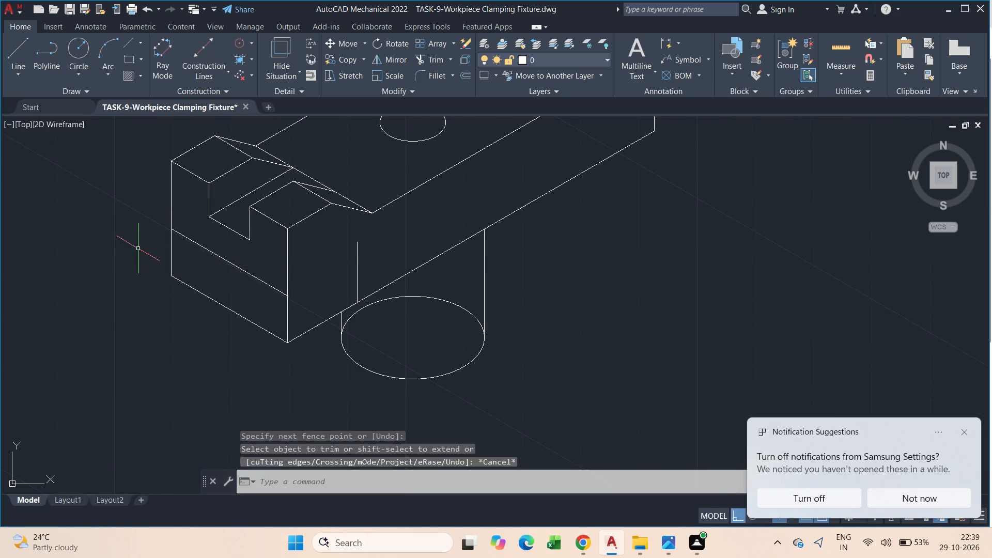
Draw a sloped line from the point 10 down the front corner edge to the foot of the vertical line on the right face.
scroll(291, 286, up, 2)
middle_drag(272, 275, 217, 241)
key(l)
key(space)
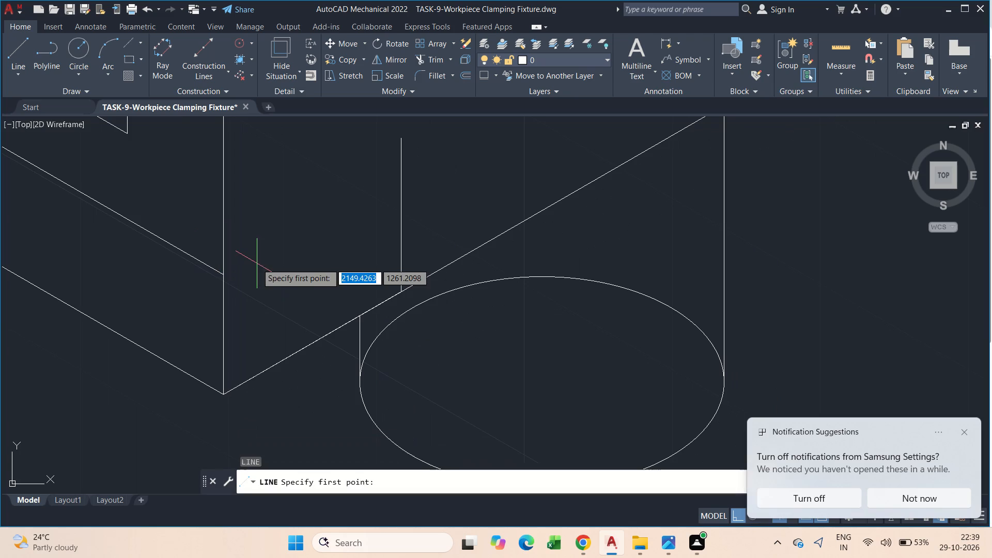
click(222, 277)
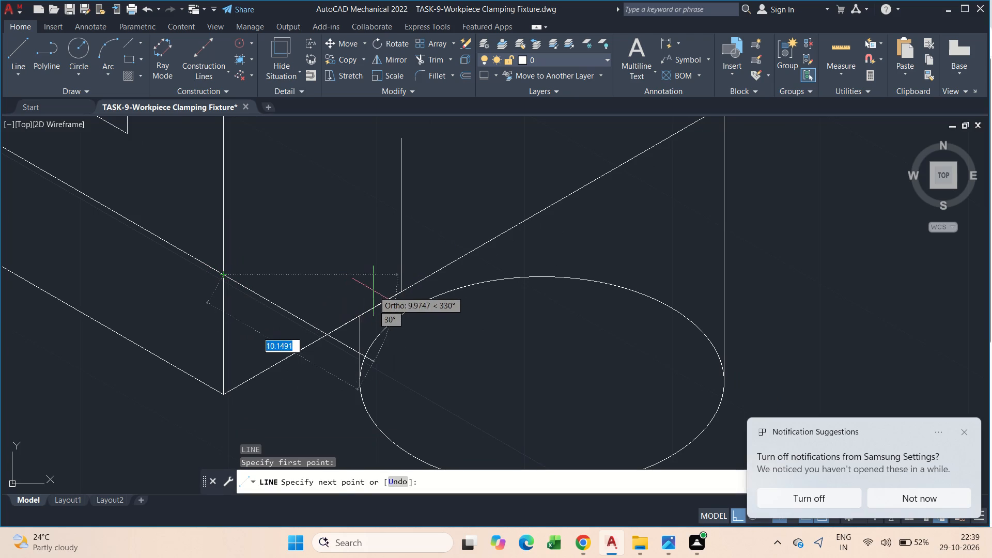
click(401, 291)
key(Escape)
Trim away the bottom front corner edges and the left face's edges below the new line and sloped line.
middle_drag(327, 313, 306, 298)
scroll(306, 298, down, 1)
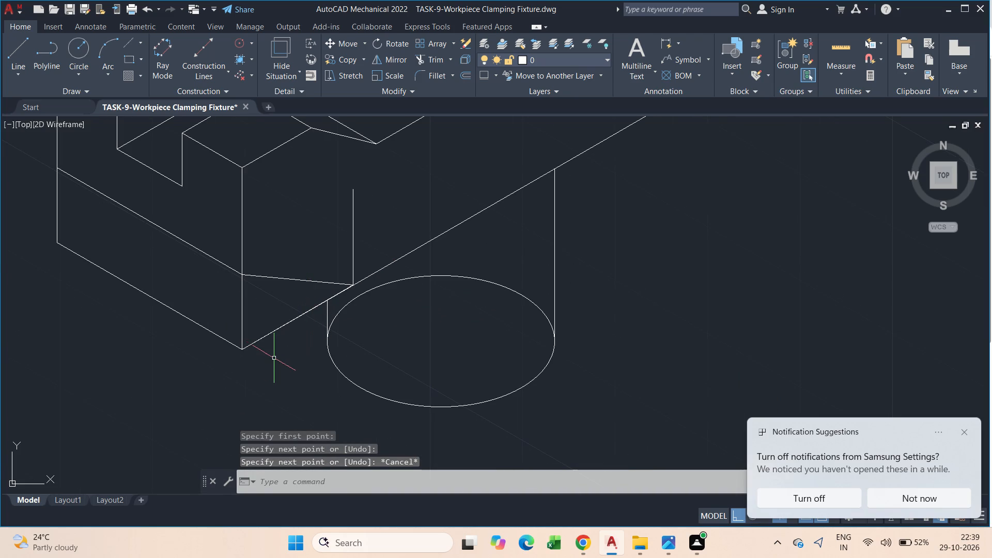
text(tr)
key(space)
drag(284, 307, 295, 373)
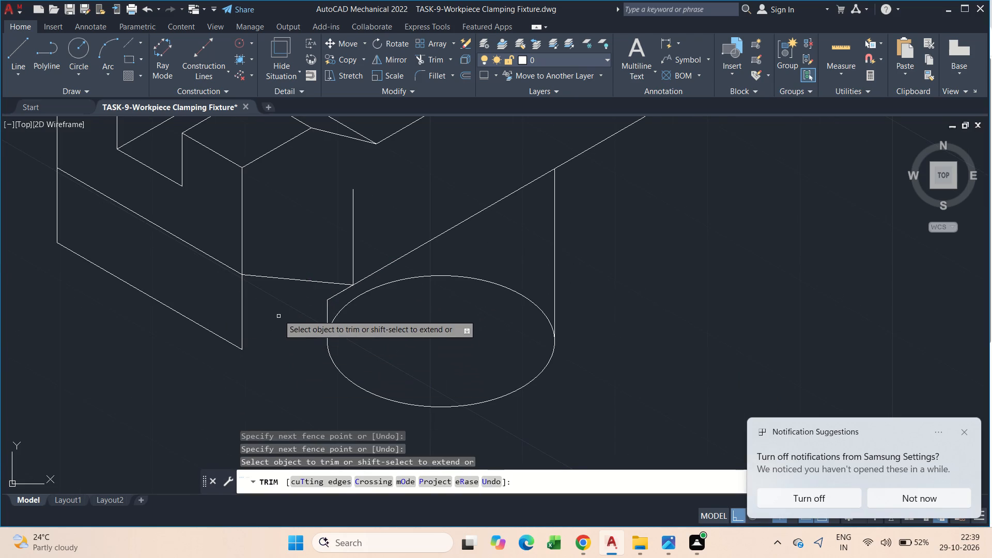
drag(278, 312, 183, 354)
drag(98, 260, 30, 246)
drag(55, 238, 91, 232)
key(Escape)
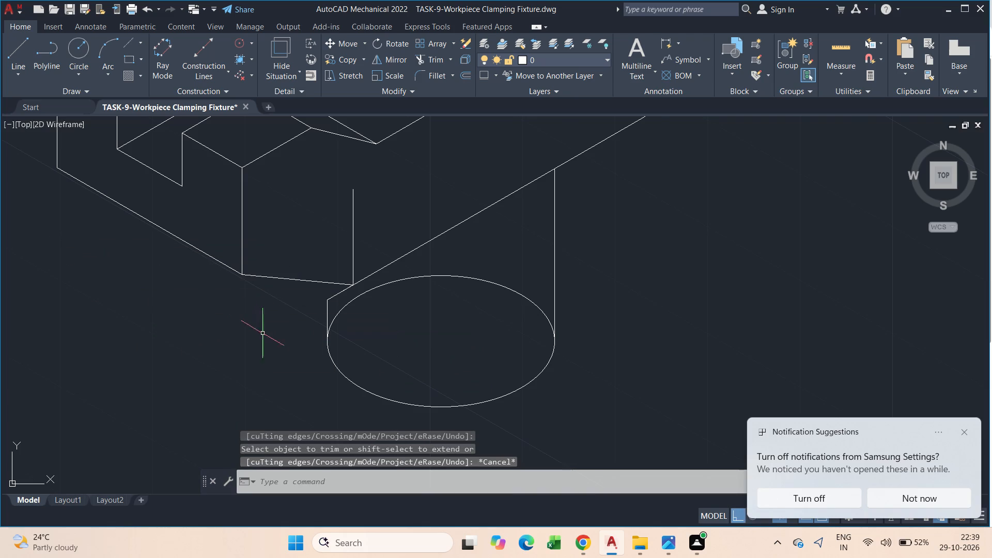
Extend the left vertical line of the lower cylinder up to the sloped line.
scroll(282, 310, up, 1)
middle_drag(278, 307, 204, 296)
text(ex)
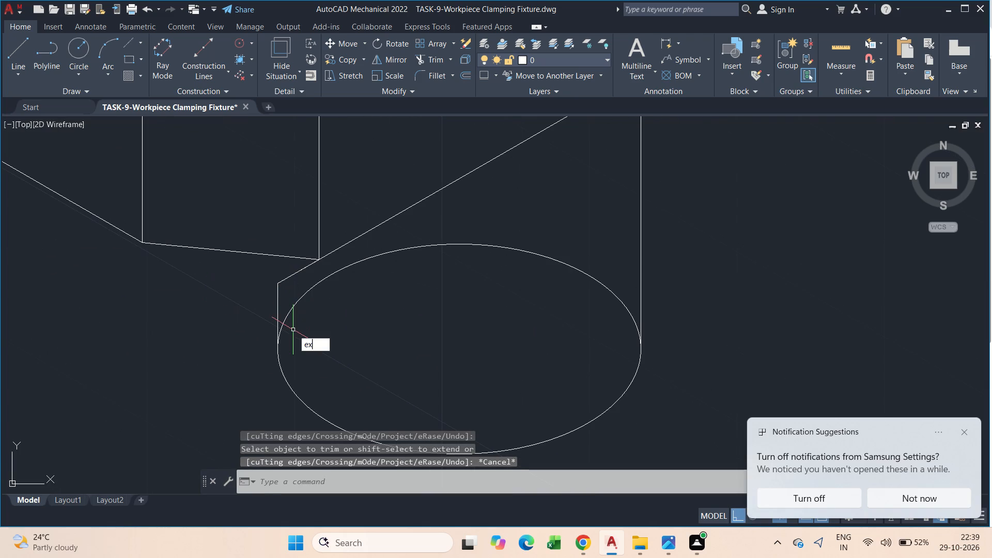
key(space)
drag(285, 281, 268, 296)
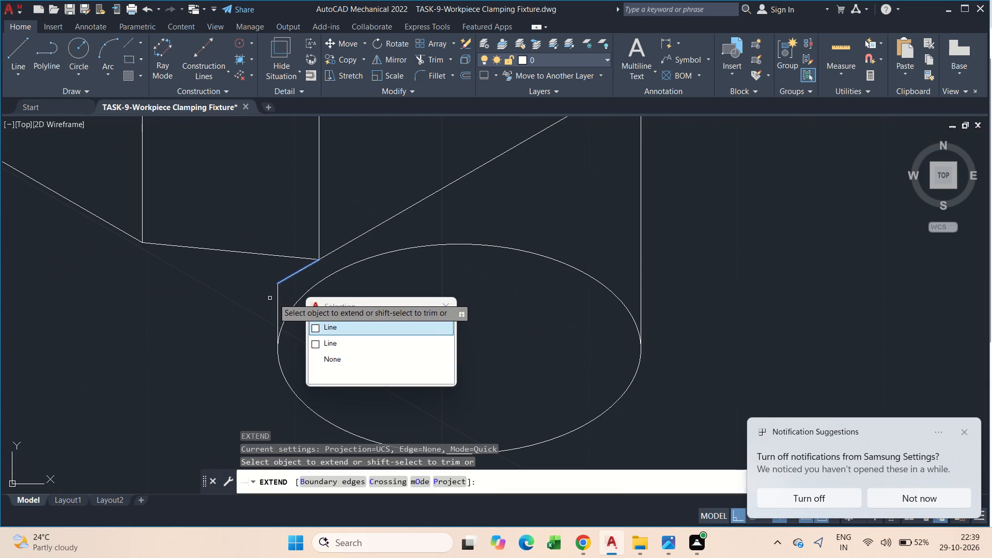
key(Escape)
drag(293, 293, 268, 305)
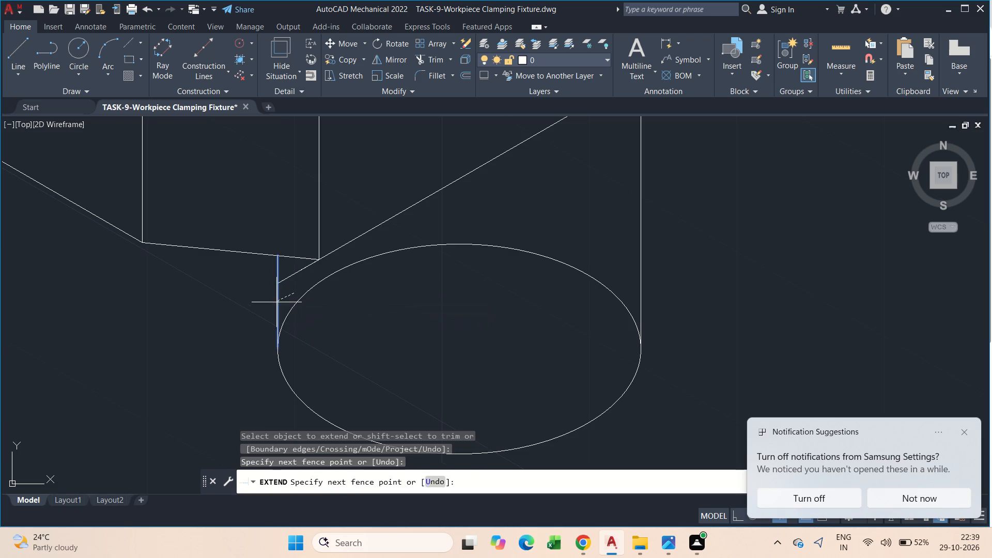
drag(268, 305, 267, 305)
key(Escape)
click(283, 287)
key(Escape)
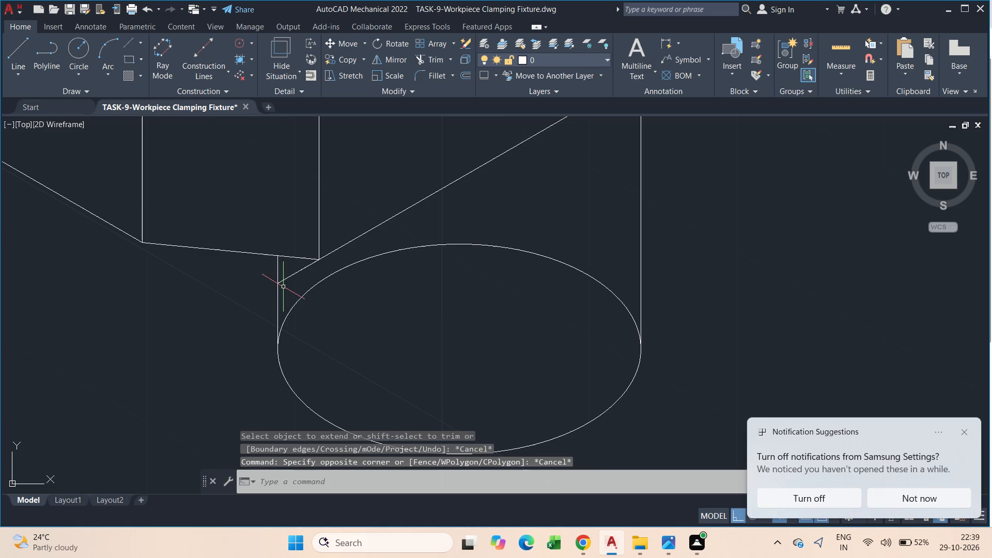
Trim away the leftover bottom edge between the right face's lower front corner and the cylinder's extended vertical line.
text(tr)
key(space)
drag(286, 276, 293, 282)
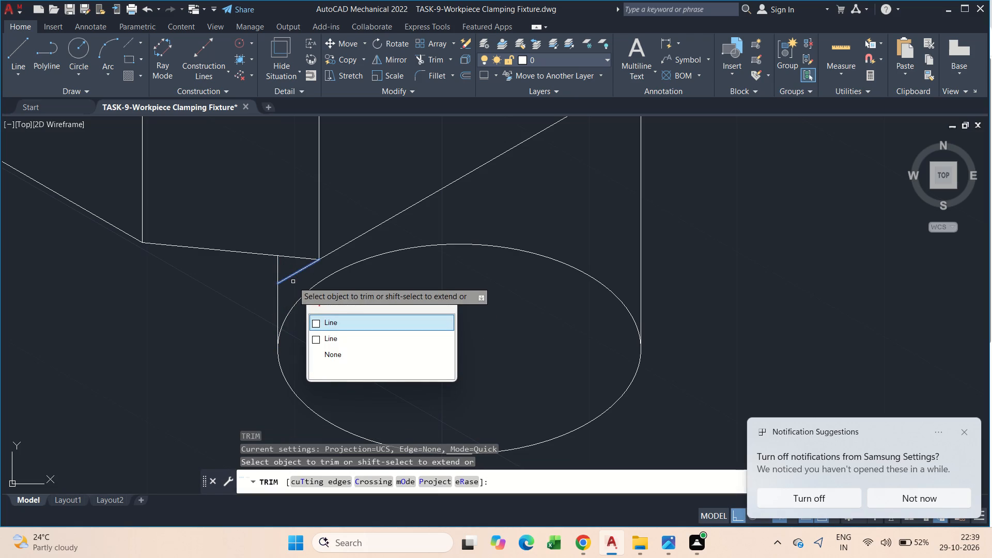
click(290, 275)
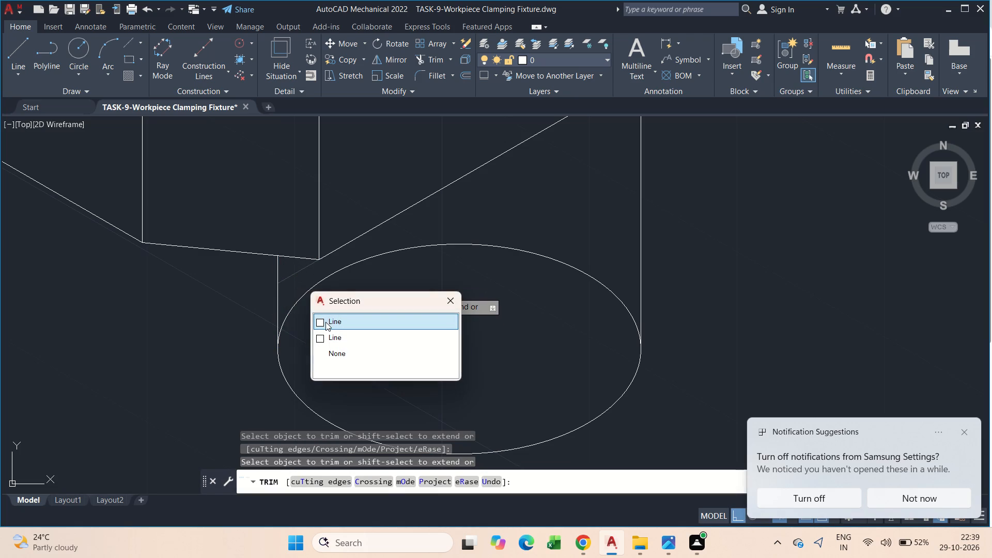
click(326, 322)
click(308, 287)
key(Escape)
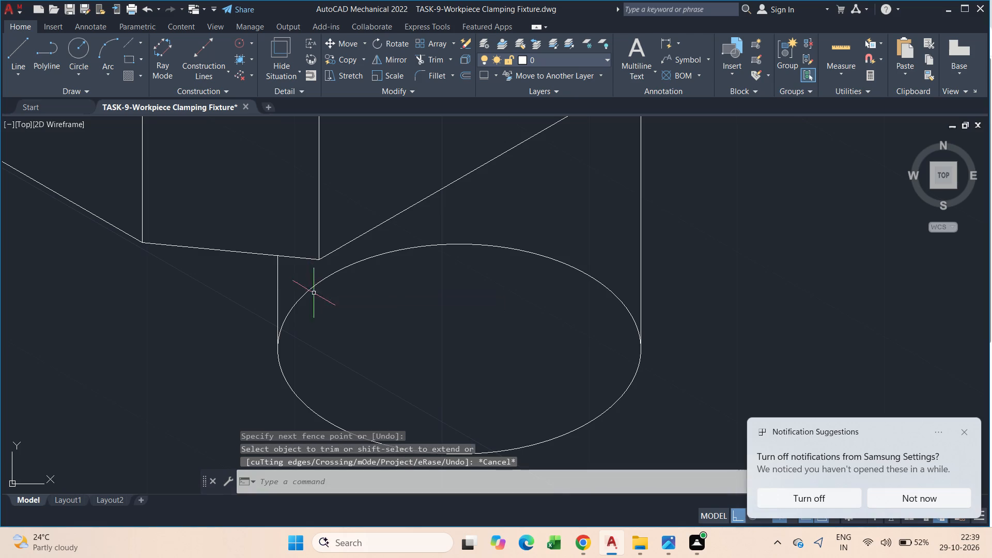
Trim away the leftover vertical helper line standing on the right face above the foot of the front slope.
scroll(365, 335, down, 3)
middle_drag(369, 340, 157, 301)
scroll(157, 296, up, 2)
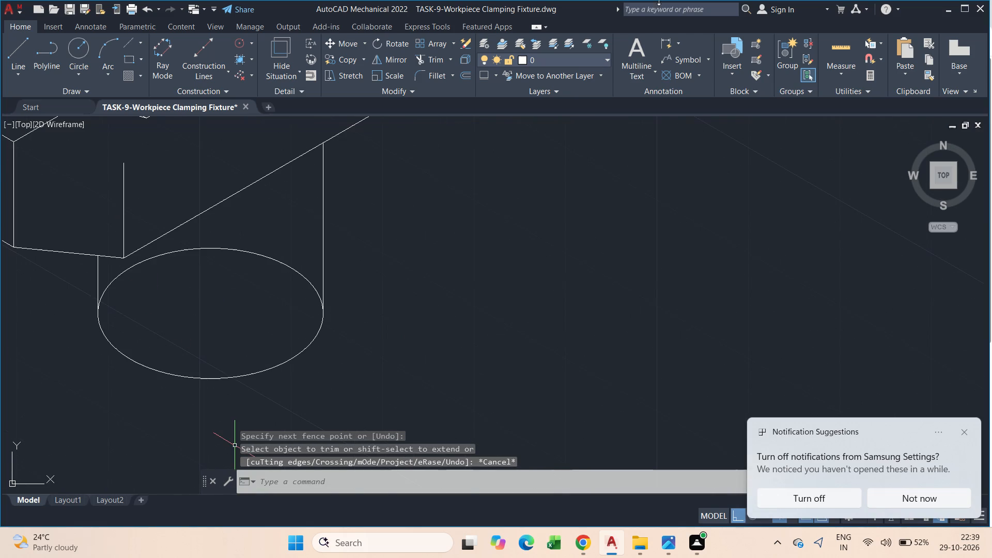
text(tr)
key(space)
drag(145, 207, 126, 210)
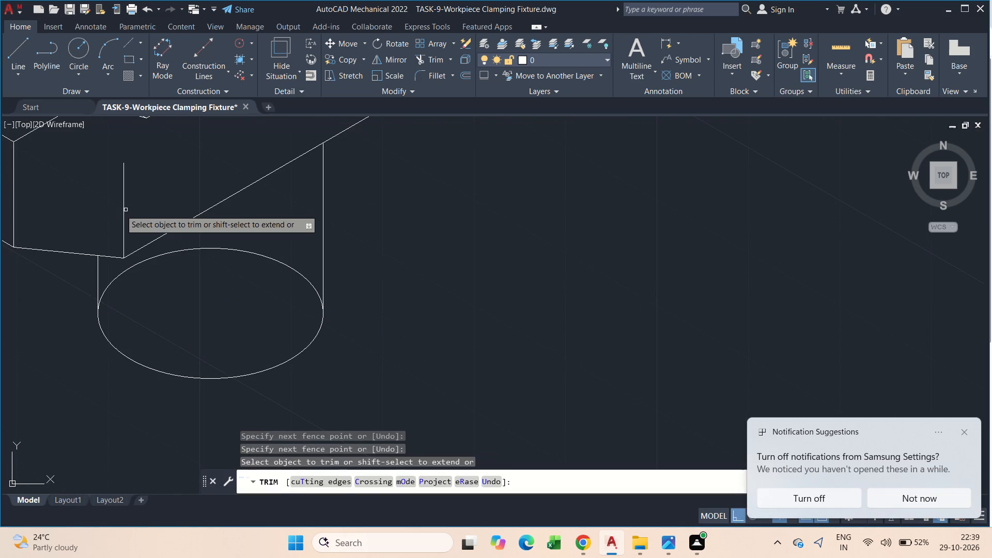
drag(107, 210, 134, 200)
key(Escape)
Draw a line 10 units down the rear end's outer vertical edge, starting at its top corner.
scroll(134, 202, down, 3)
middle_drag(187, 212, 175, 296)
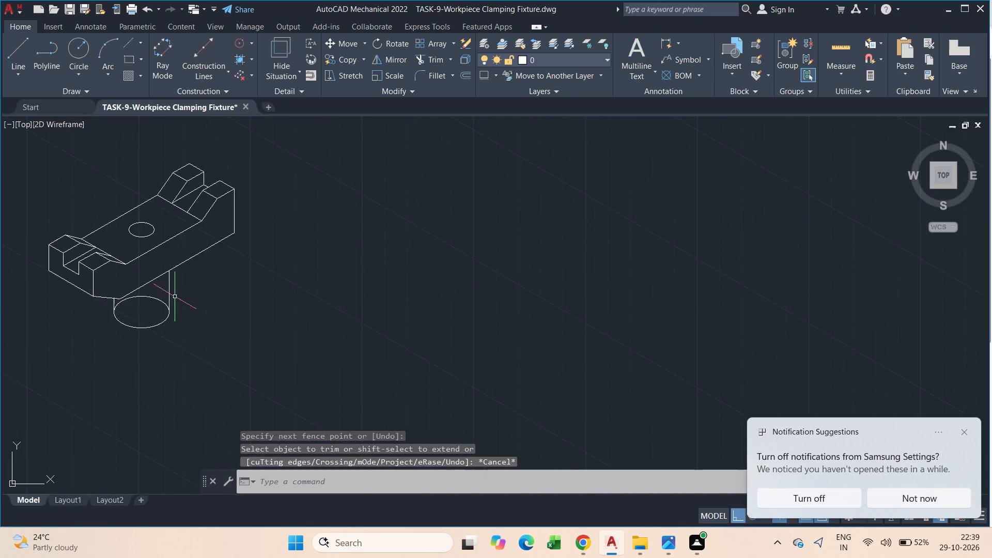
scroll(246, 211, up, 2)
middle_click(207, 301)
scroll(207, 301, up, 1)
text(l)
key(space)
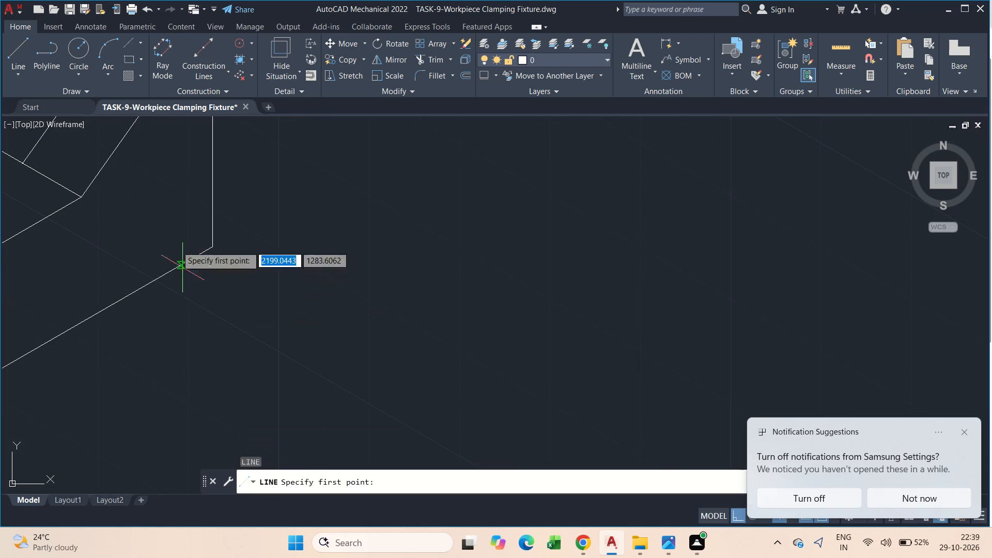
middle_click(223, 243)
scroll(223, 245, down, 1)
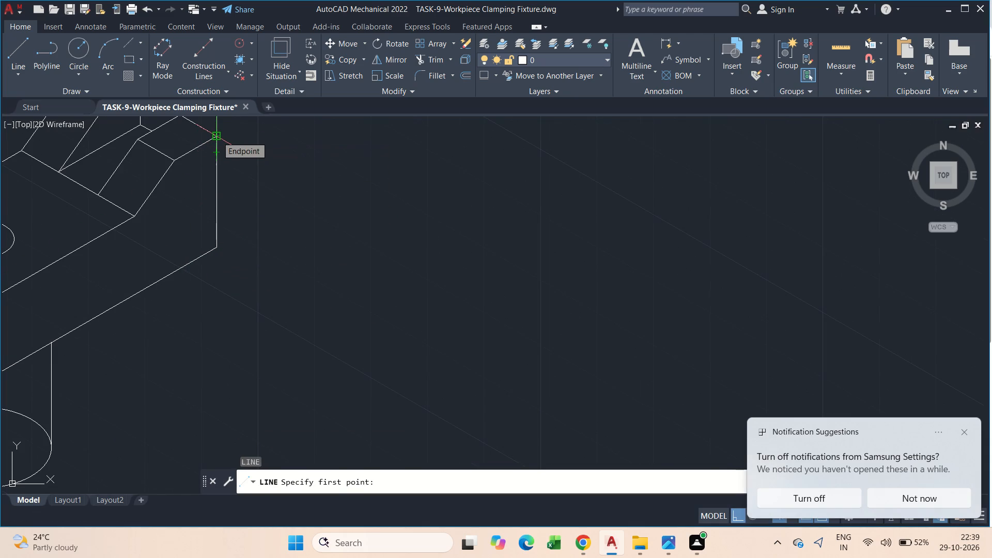
click(217, 136)
text(10)
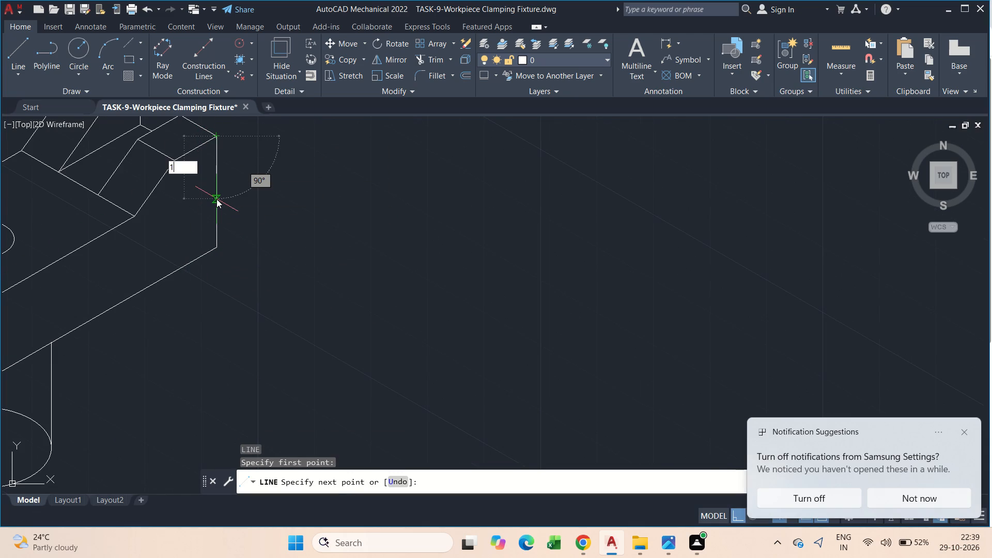
key(Return)
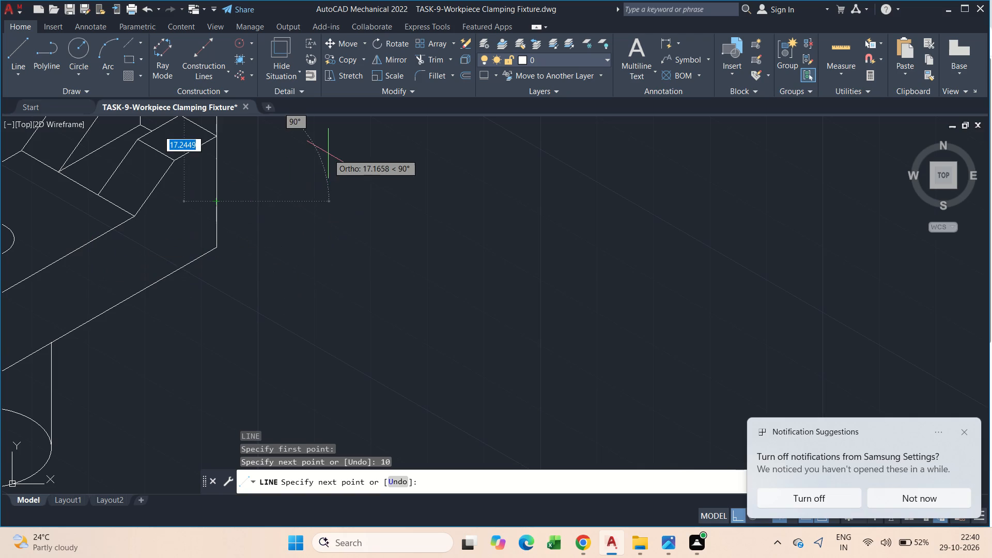
key(F5)
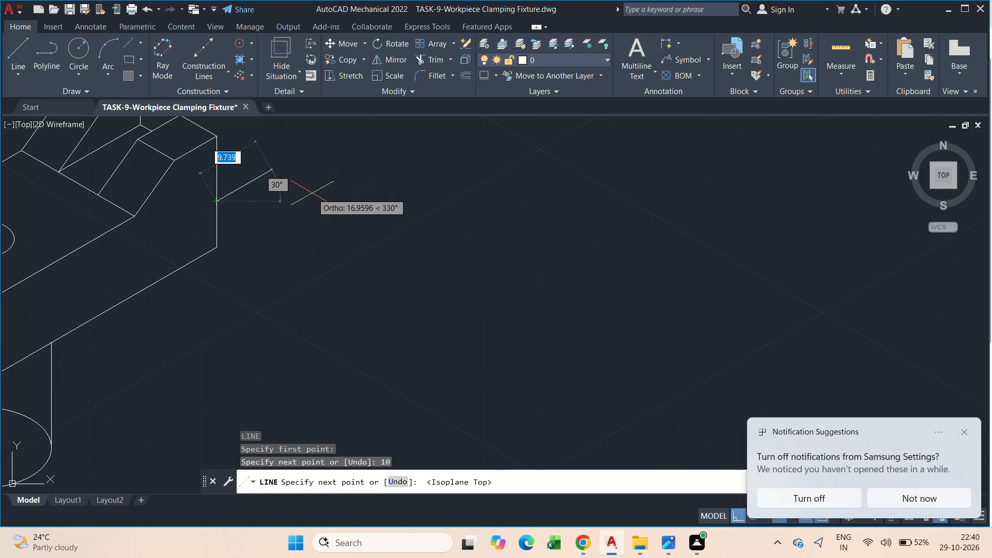
click(312, 193)
key(Escape)
Draw a 12-unit line along the bottom edge from the rear corner, and a sloped line from that edge to the 10-unit point.
scroll(254, 270, up, 1)
text(l)
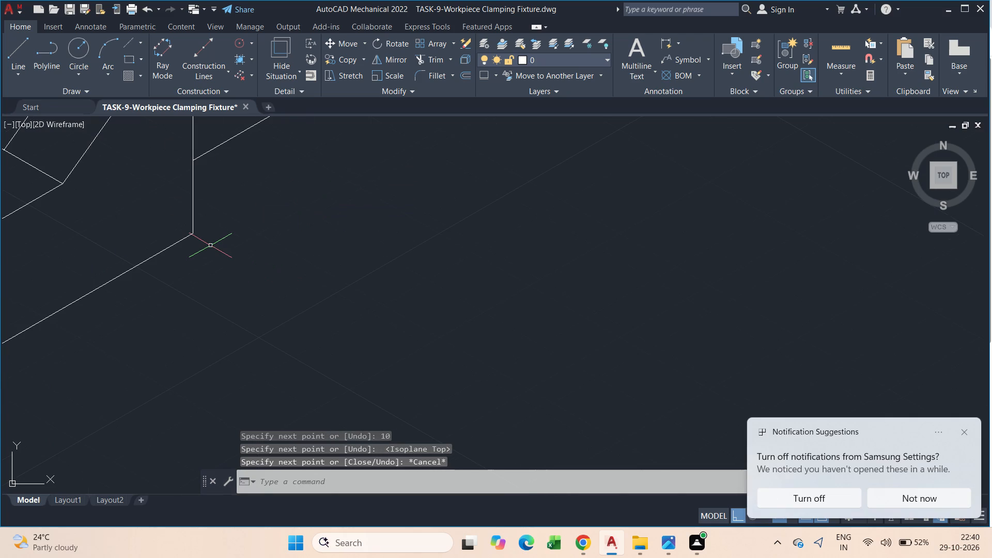
key(space)
drag(193, 232, 141, 254)
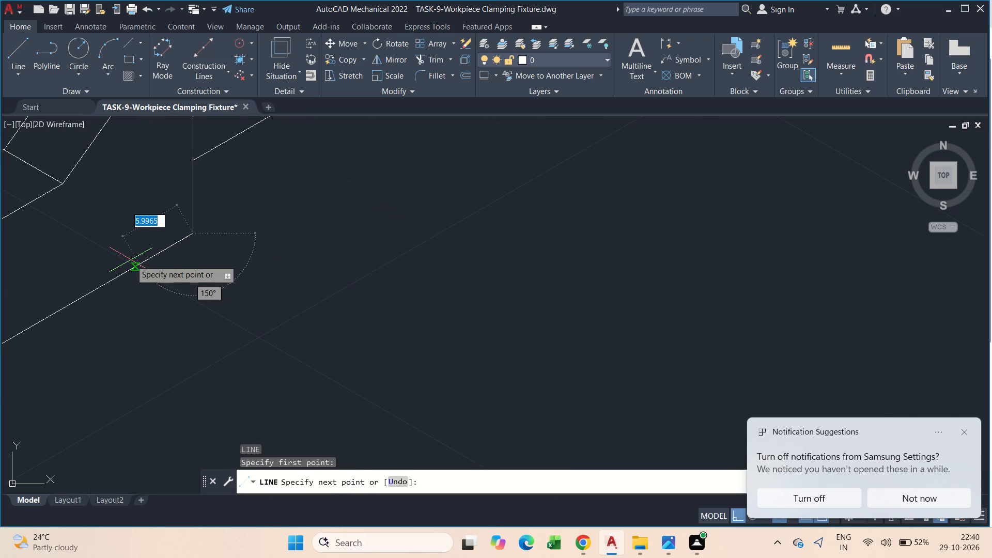
text(12)
key(Return)
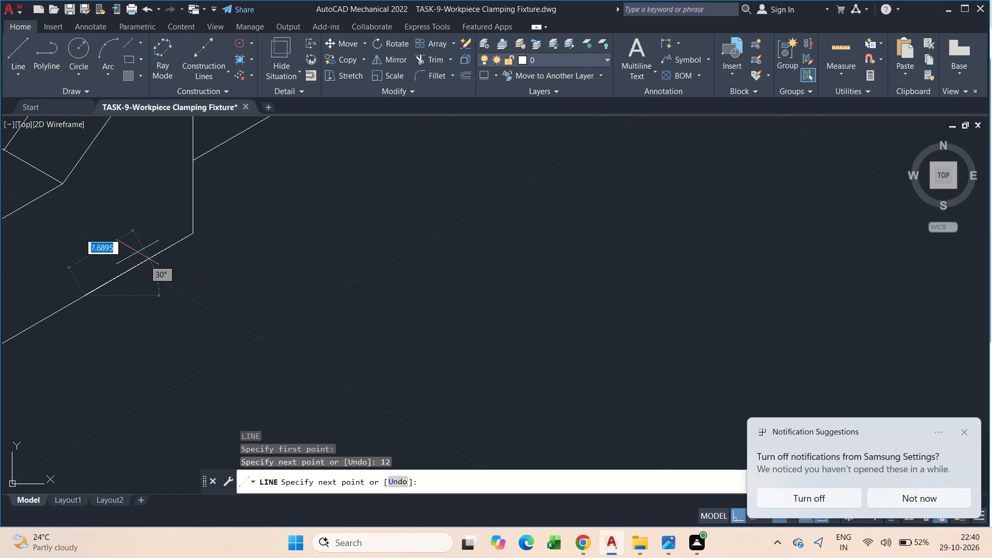
click(186, 161)
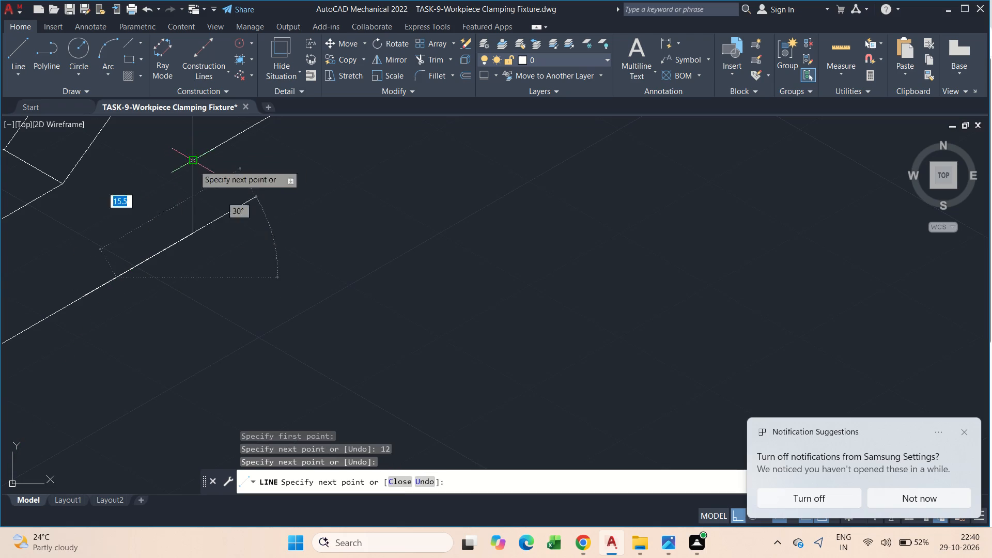
key(F5)
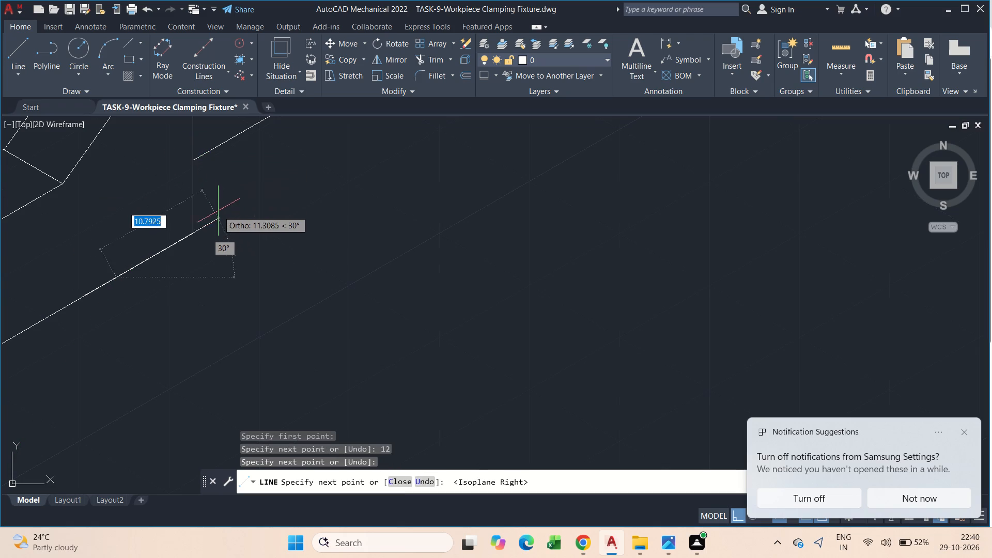
key(F5)
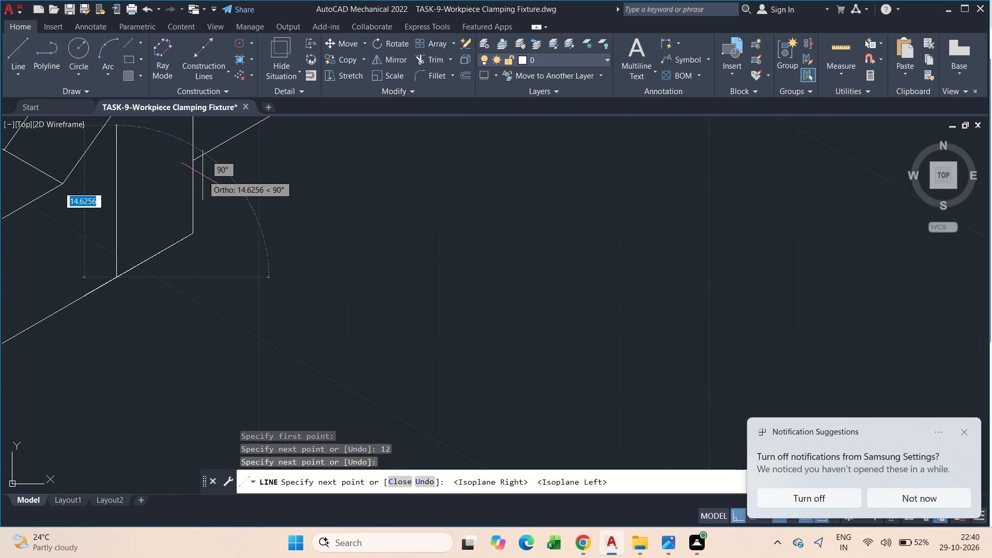
click(198, 164)
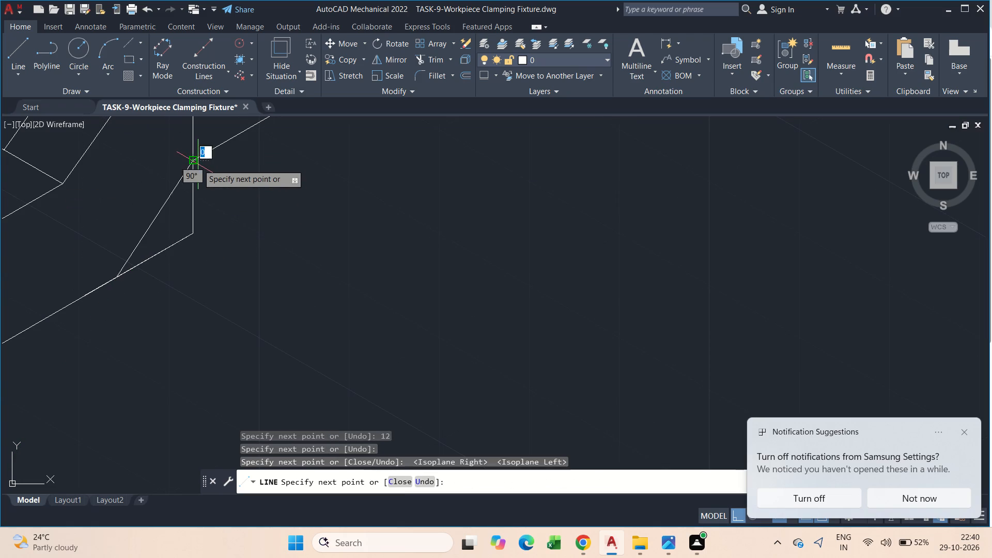
key(Escape)
Trim away the stray outward segment and the bottom rear corner edges outside the new sloped line.
scroll(208, 210, down, 2)
text(tr)
key(space)
scroll(213, 210, up, 2)
drag(213, 137, 179, 179)
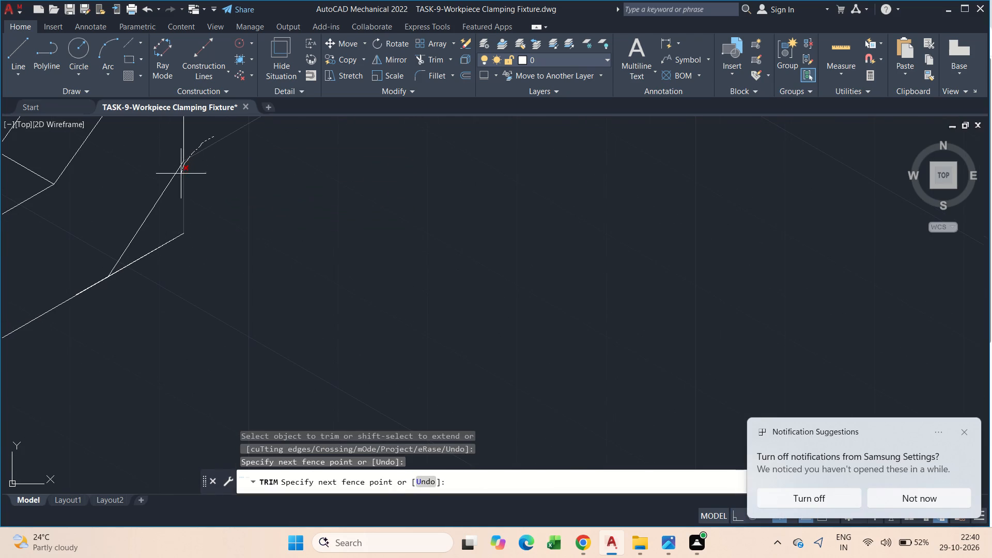
drag(179, 179, 171, 275)
scroll(176, 269, down, 3)
key(Escape)
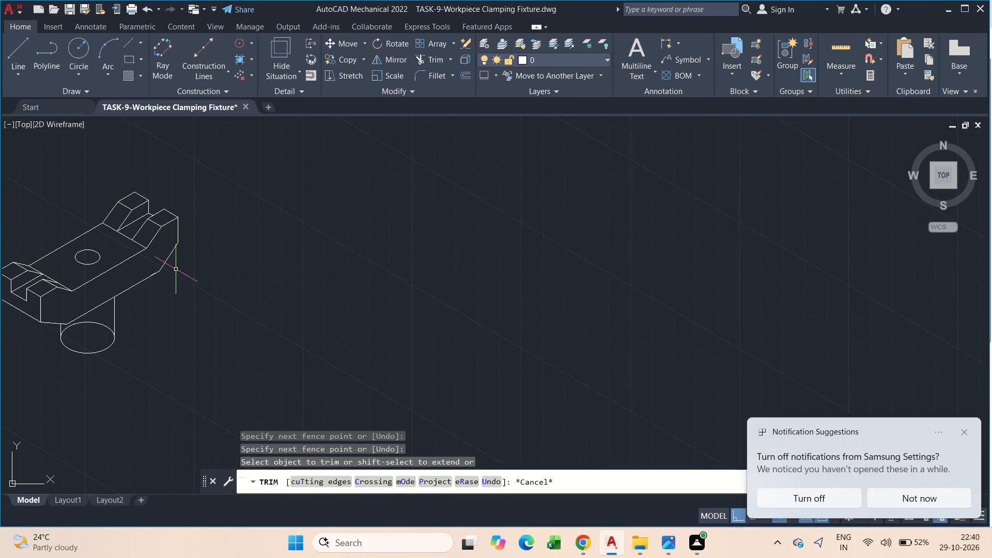
Examine the whole fixture, including the reshaped underside at both ends and the cylindrical boss.
middle_drag(147, 314, 222, 203)
middle_drag(115, 260, 282, 395)
scroll(266, 389, down, 1)
scroll(277, 319, up, 3)
middle_drag(277, 319, 266, 309)
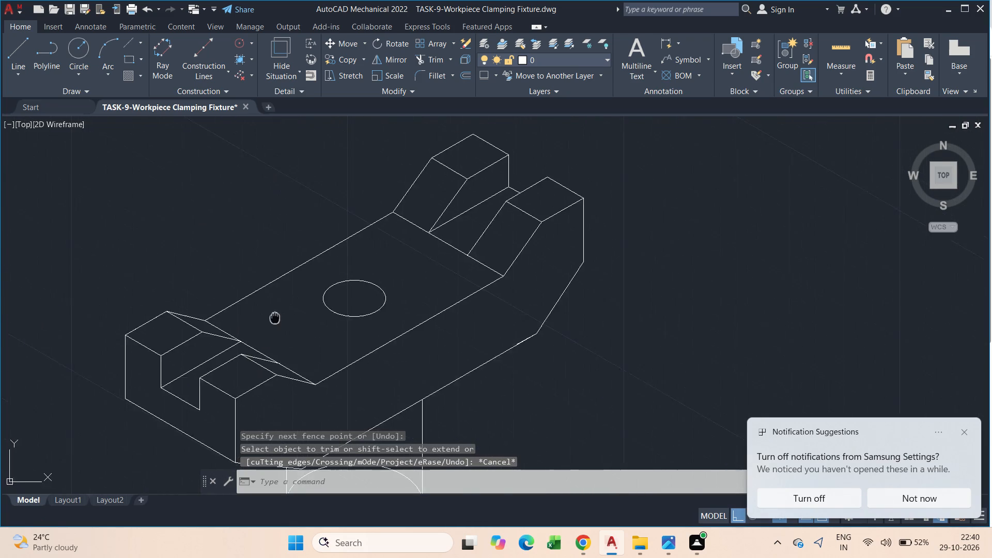
middle_drag(266, 309, 280, 247)
scroll(280, 247, down, 1)
middle_drag(319, 267, 274, 266)
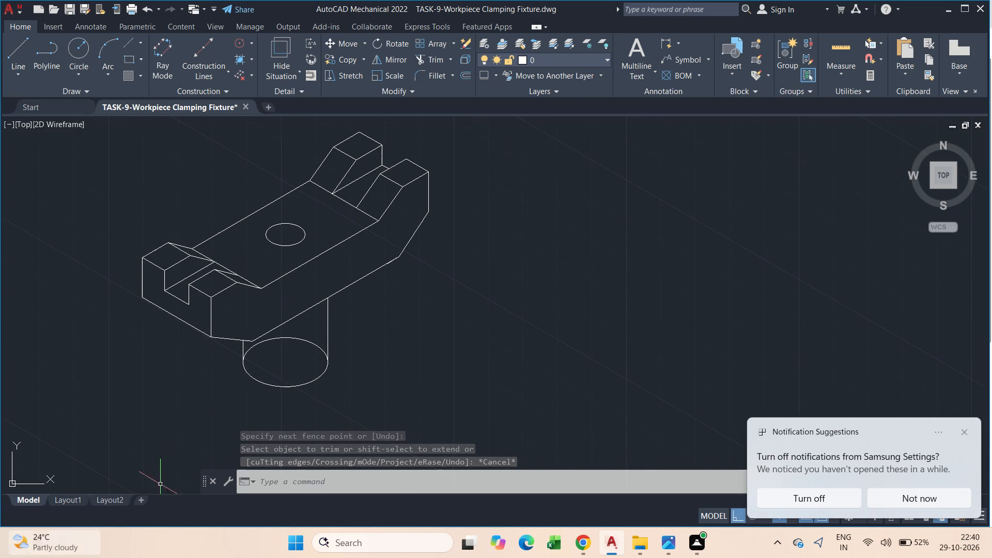
scroll(389, 252, down, 1)
middle_drag(391, 253, 437, 261)
scroll(410, 293, up, 1)
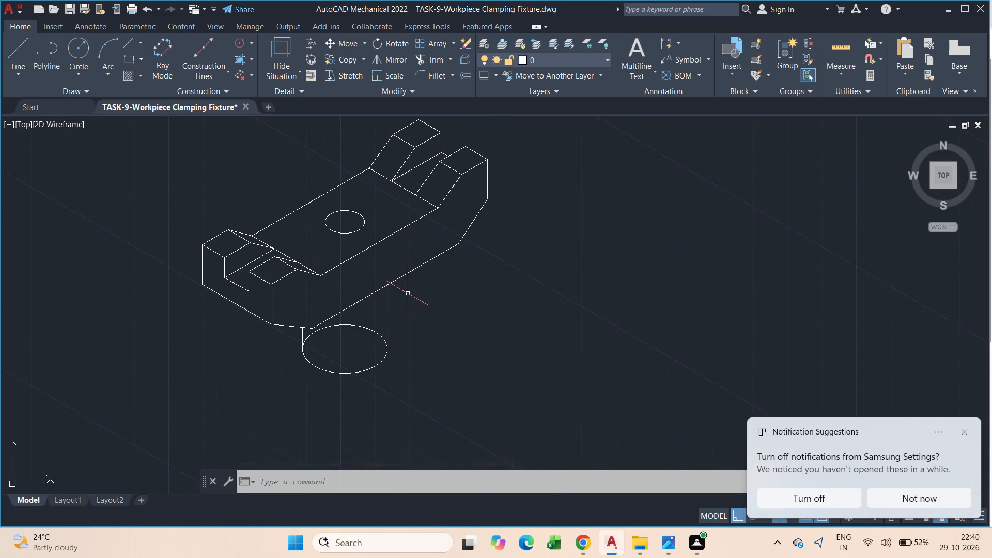
middle_drag(366, 266, 394, 285)
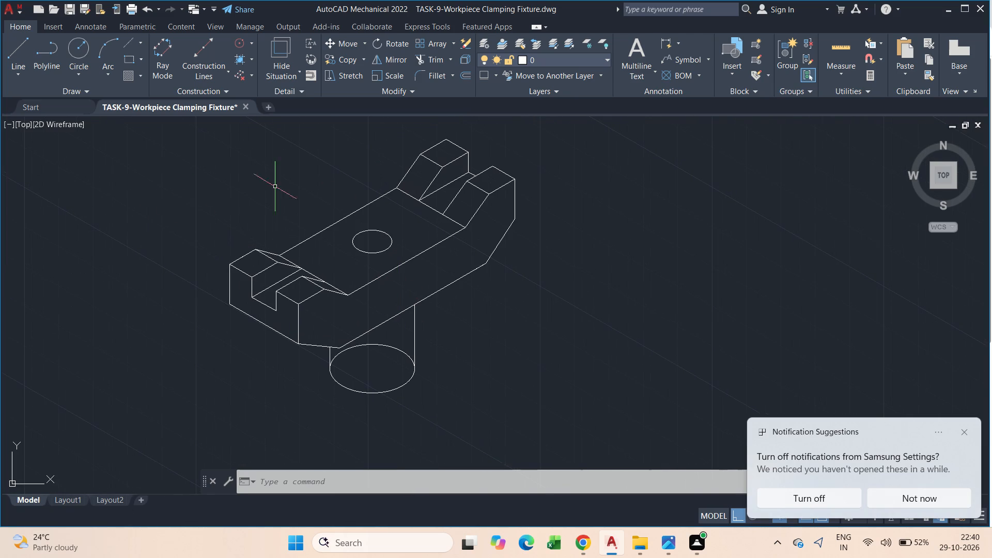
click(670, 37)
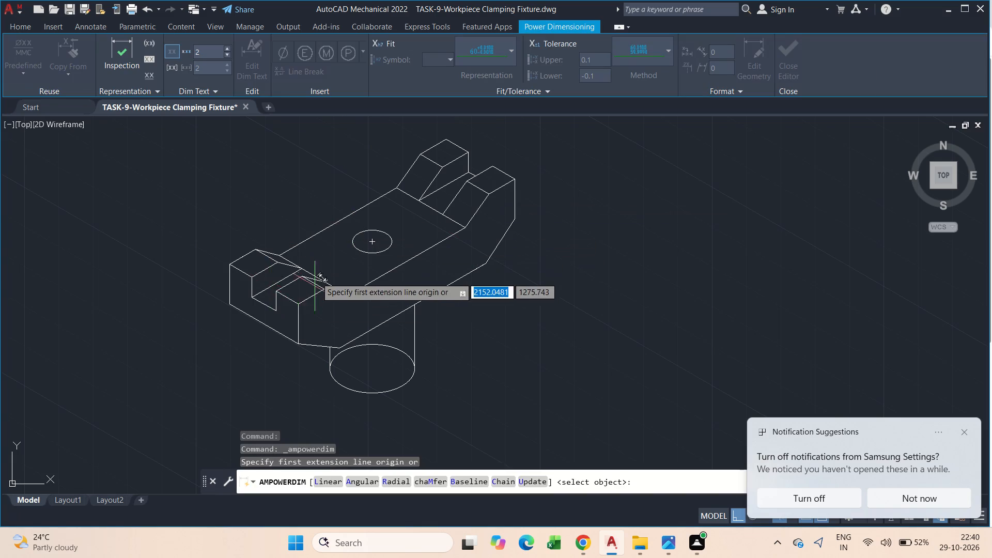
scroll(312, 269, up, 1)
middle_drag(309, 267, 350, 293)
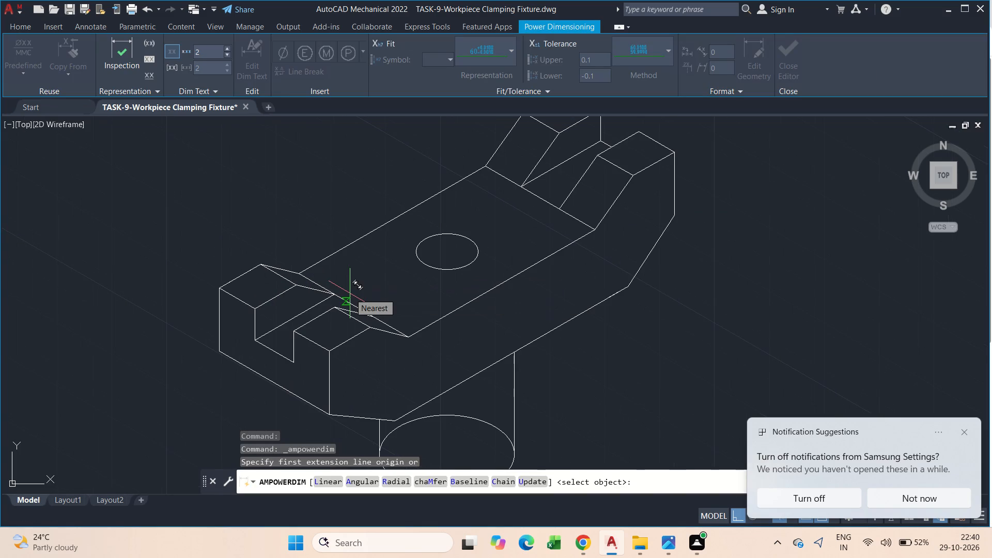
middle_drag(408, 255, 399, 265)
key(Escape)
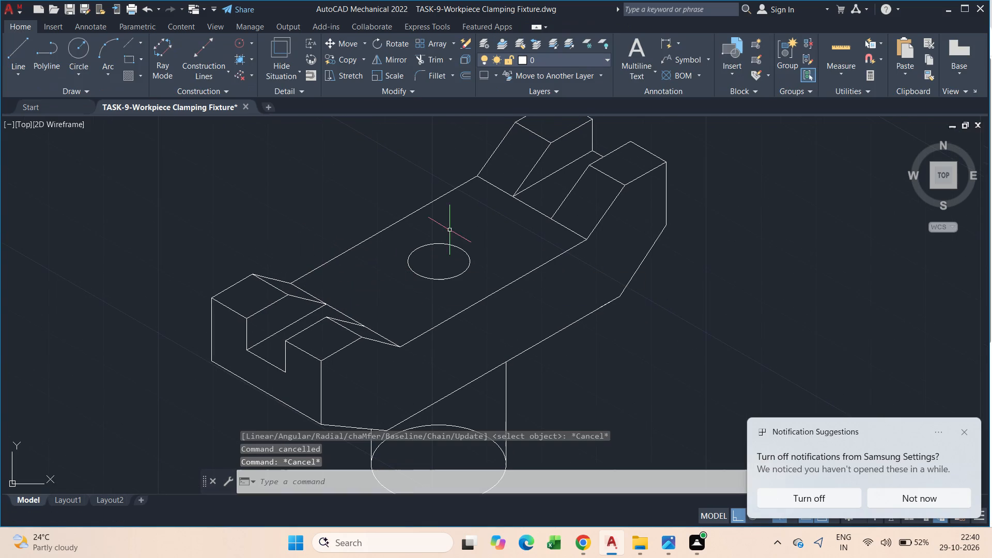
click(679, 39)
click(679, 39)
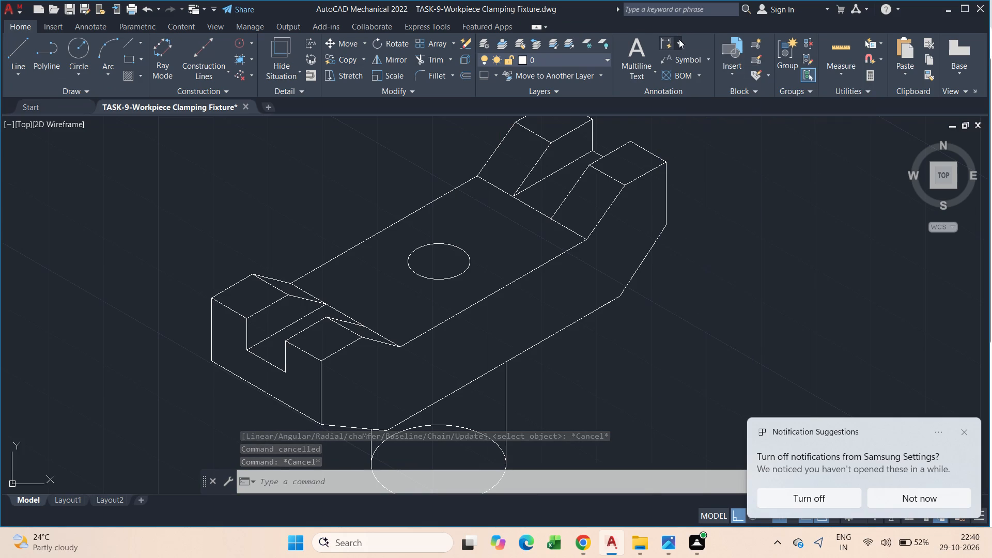
Add a Power Dimension for the fixture's overall length along its back top edge, from the front end's outer corner to the rear end's.
click(665, 47)
scroll(371, 280, down, 2)
middle_drag(371, 280, 336, 316)
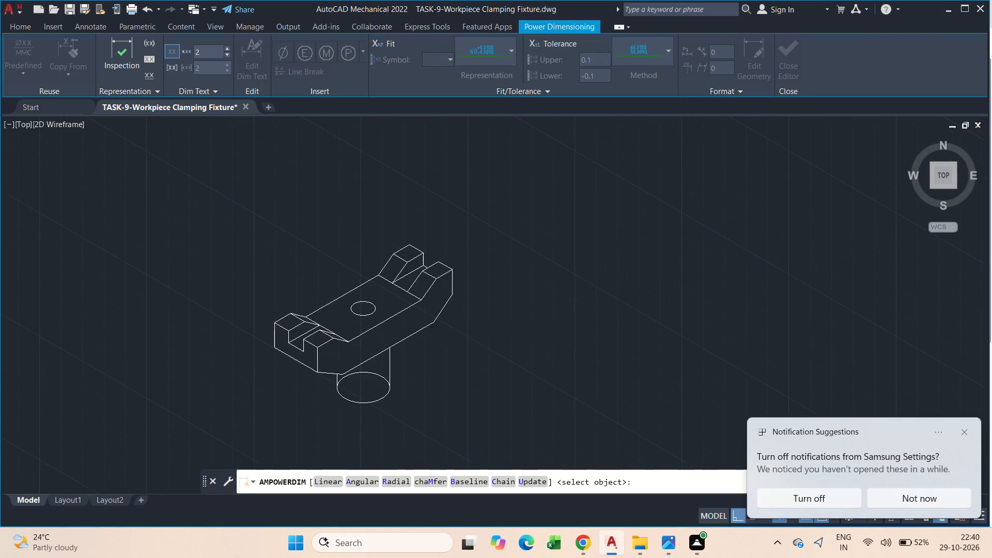
scroll(293, 318, up, 2)
click(243, 329)
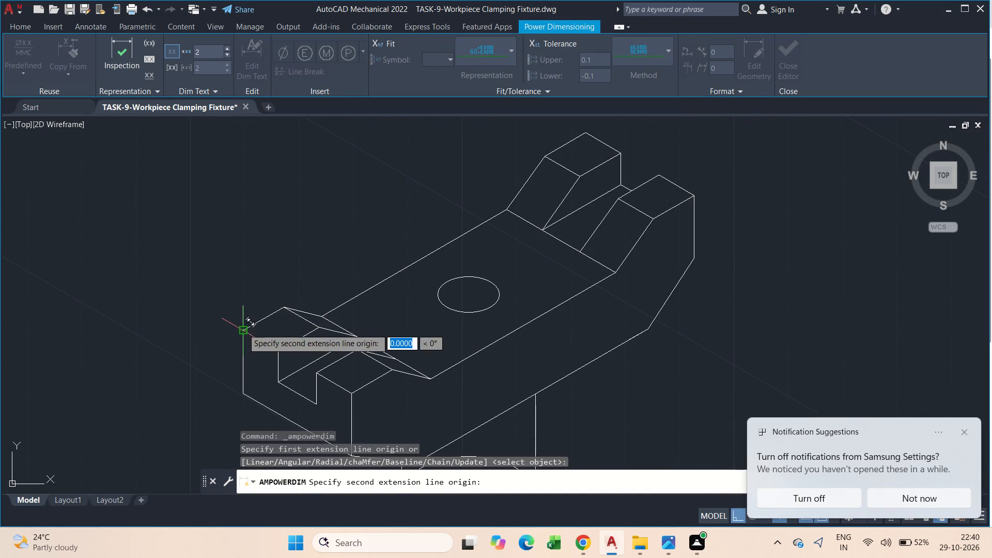
key(F5)
click(587, 134)
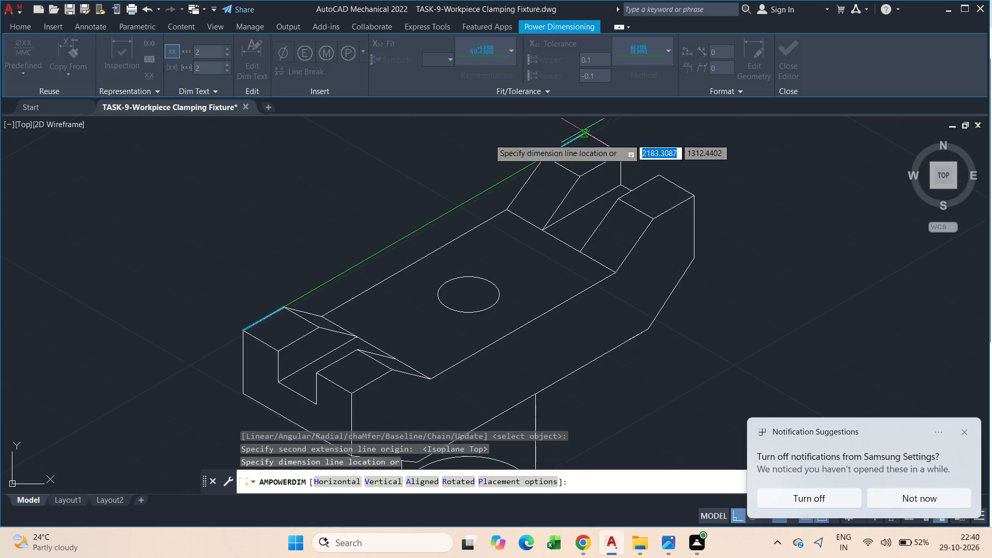
middle_drag(448, 142, 503, 203)
click(360, 170)
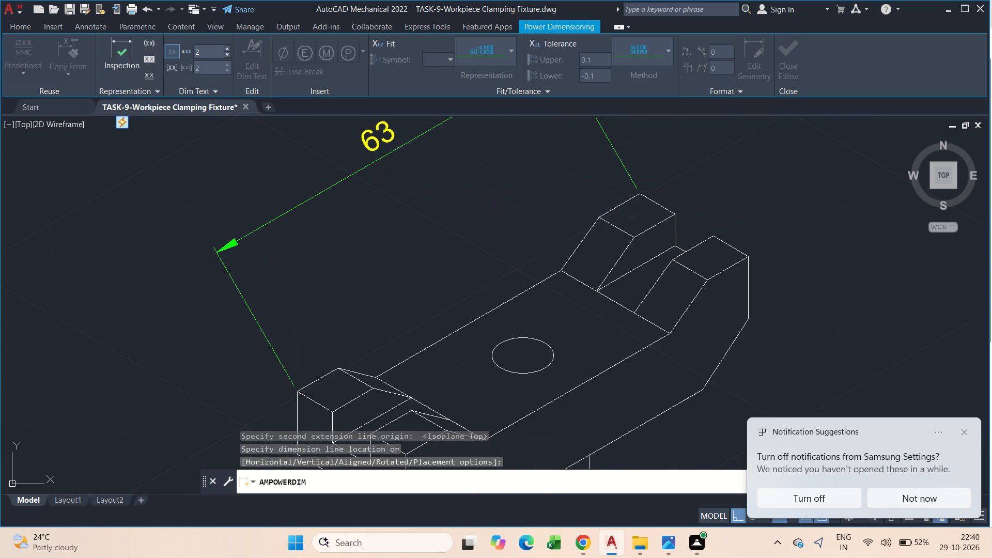
click(441, 219)
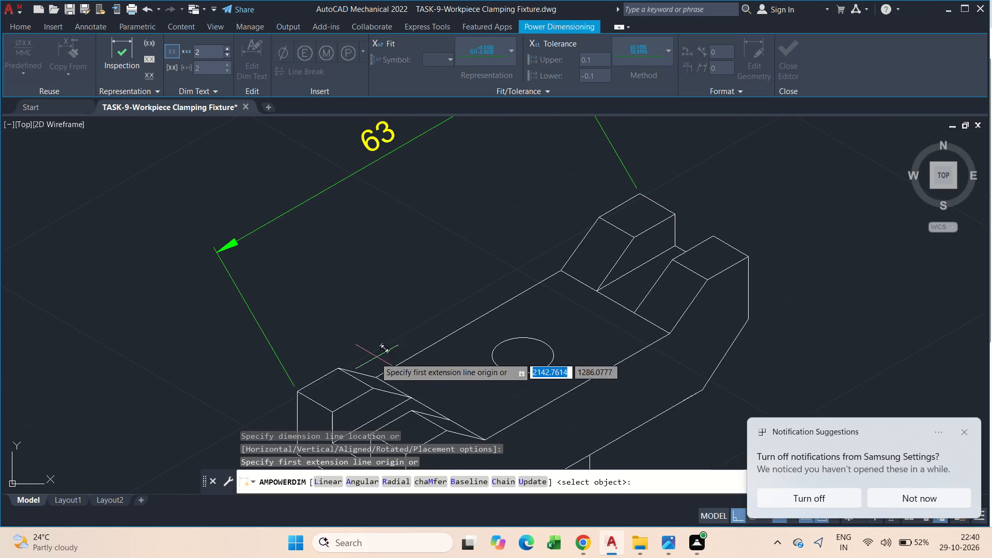
Add Power Dimensions for the distance between the end blocks' inner top corners and for the length of the flat top face between the slopes.
click(338, 368)
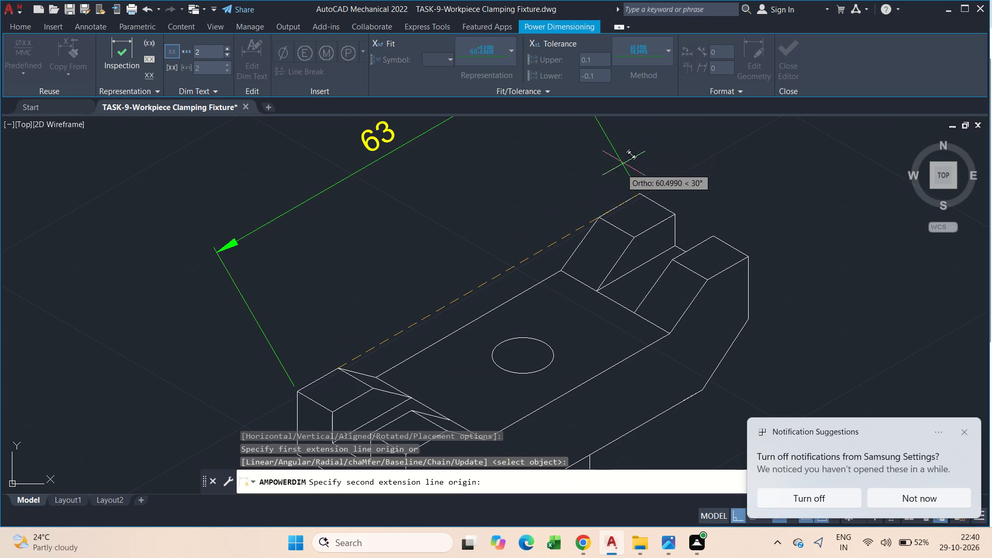
click(597, 214)
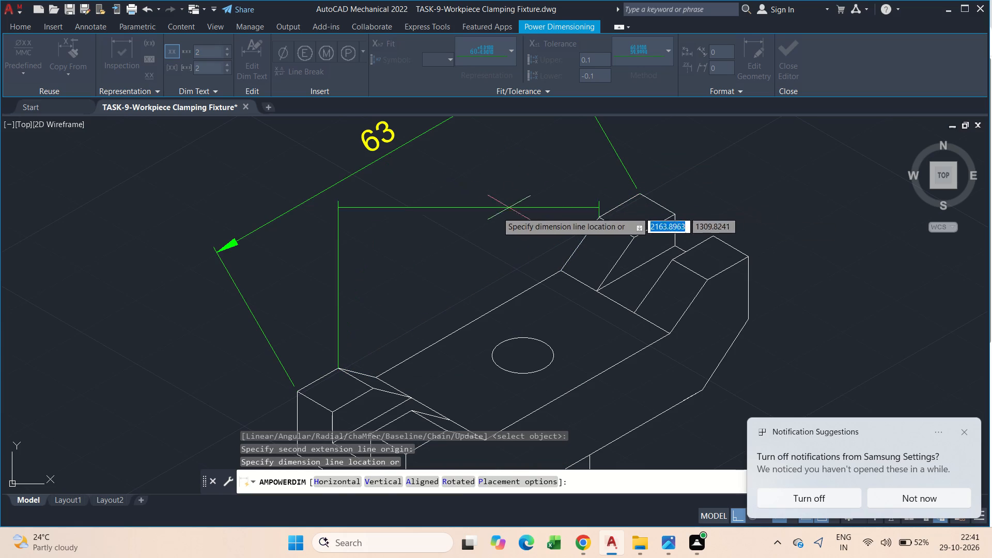
click(428, 189)
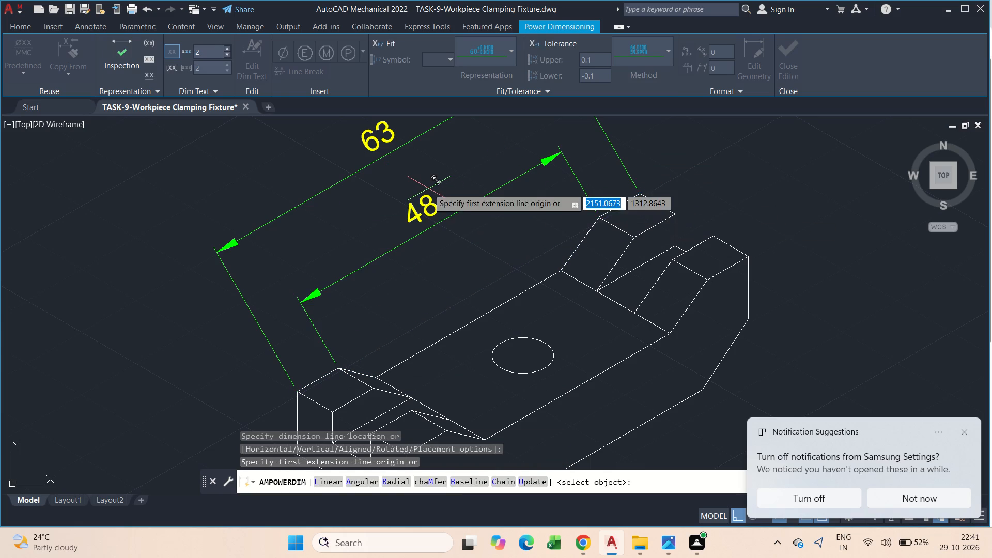
click(373, 376)
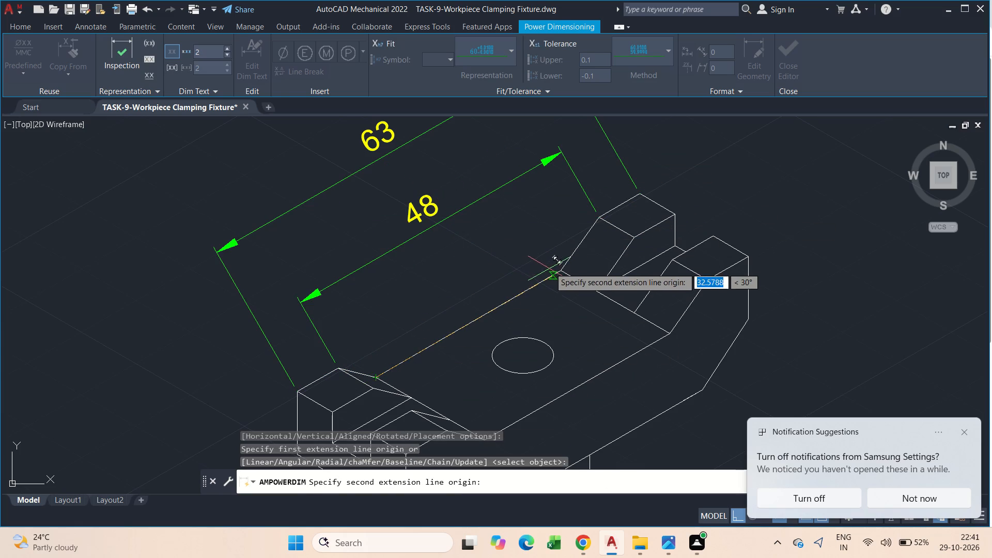
click(556, 265)
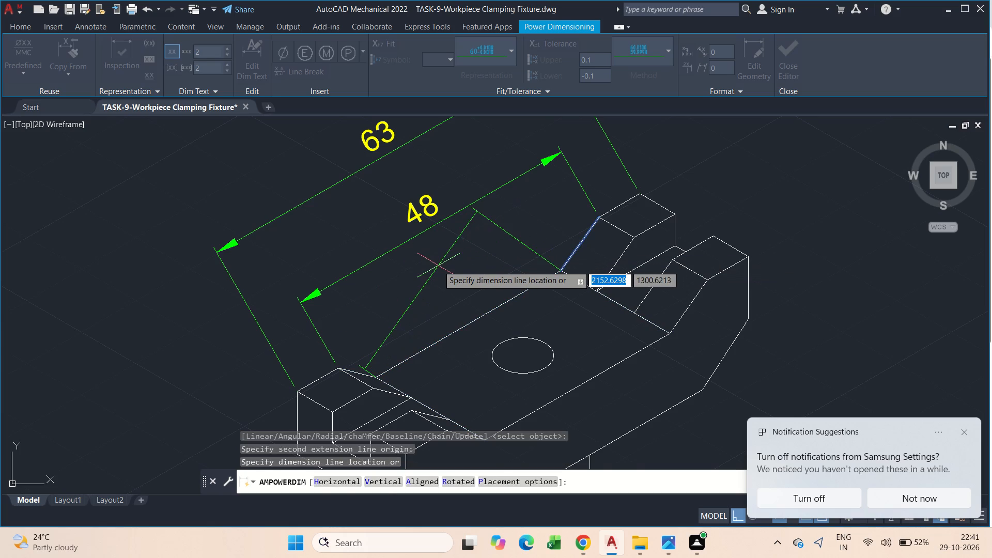
click(451, 262)
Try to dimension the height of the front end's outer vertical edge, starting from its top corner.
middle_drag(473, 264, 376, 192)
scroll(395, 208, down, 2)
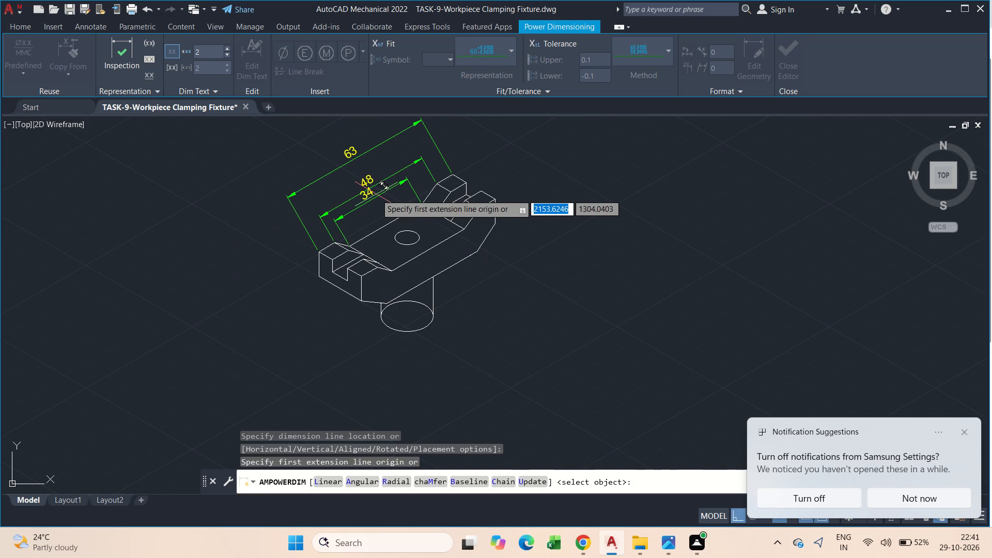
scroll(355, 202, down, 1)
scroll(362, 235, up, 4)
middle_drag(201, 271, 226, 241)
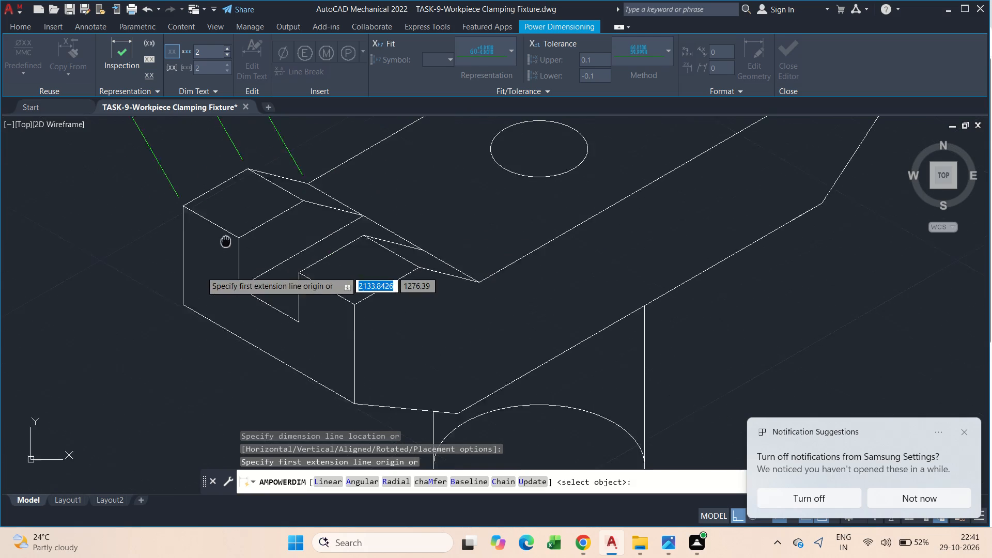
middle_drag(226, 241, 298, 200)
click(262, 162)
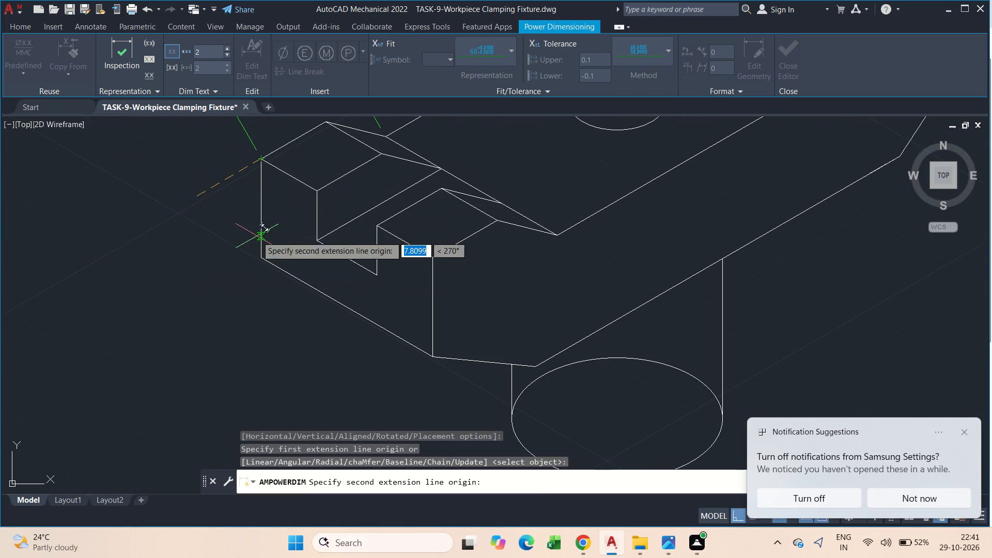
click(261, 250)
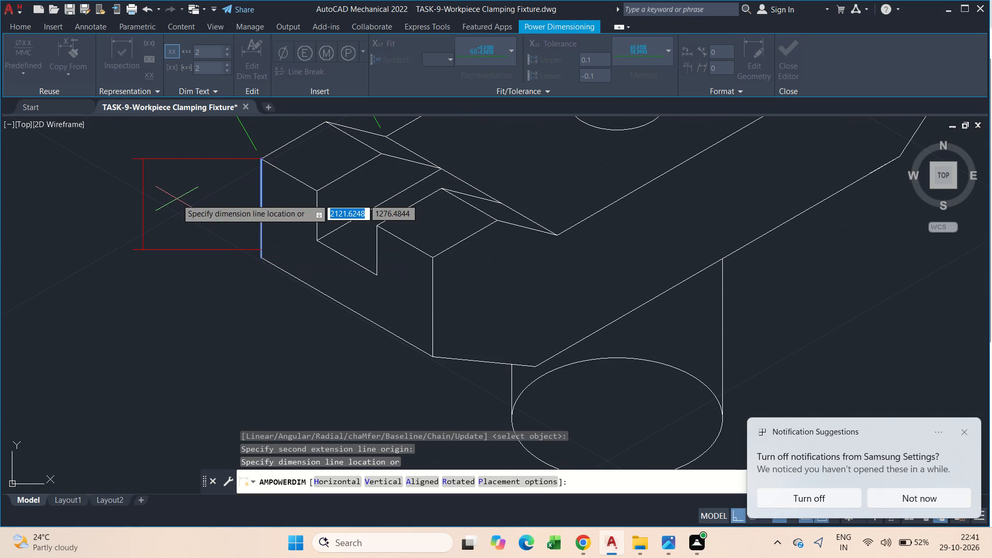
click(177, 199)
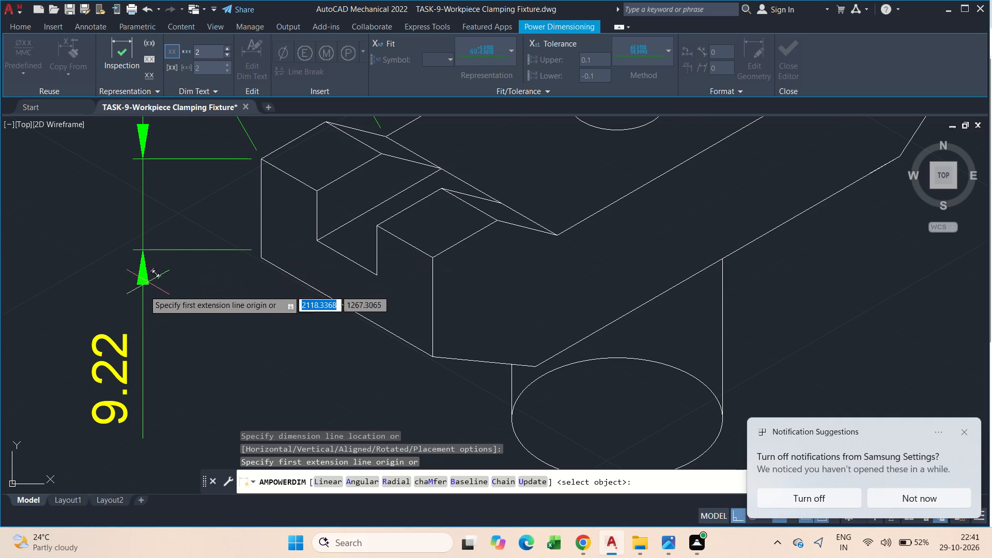
Dimension the full height of the front end's outer vertical edge, from its bottom corner to its top corner, replacing any overlap if asked.
scroll(242, 334, down, 2)
middle_drag(242, 334, 162, 251)
scroll(171, 215, up, 2)
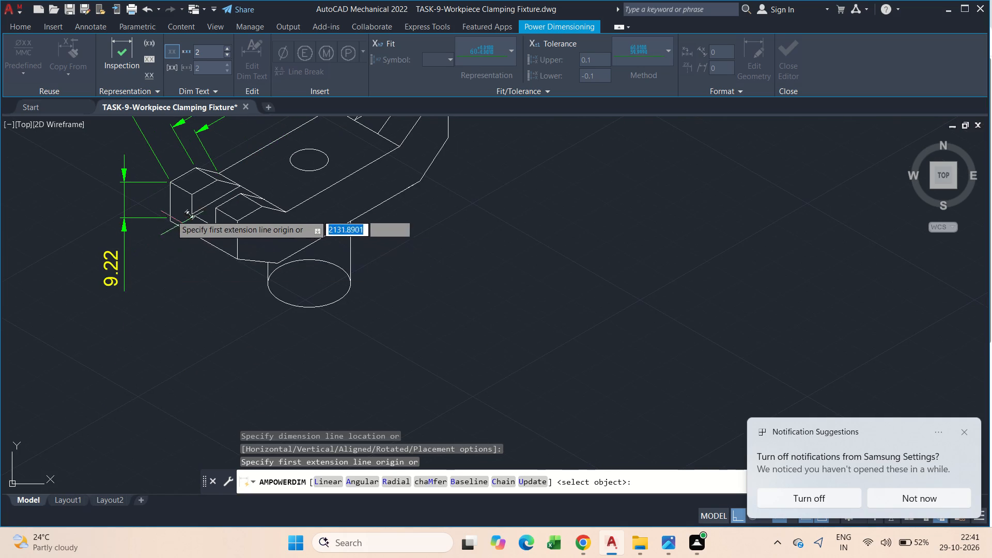
scroll(171, 215, up, 2)
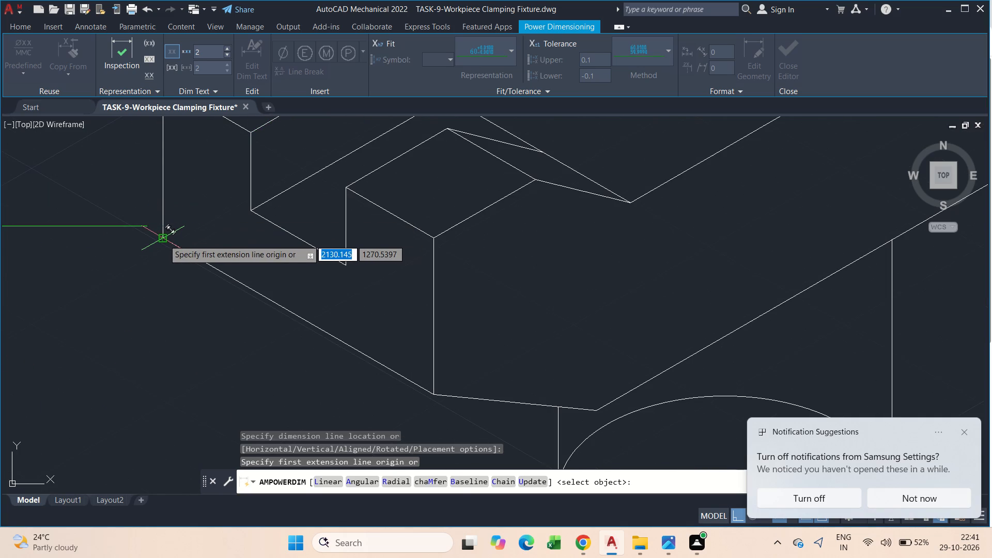
click(164, 240)
scroll(164, 240, down, 1)
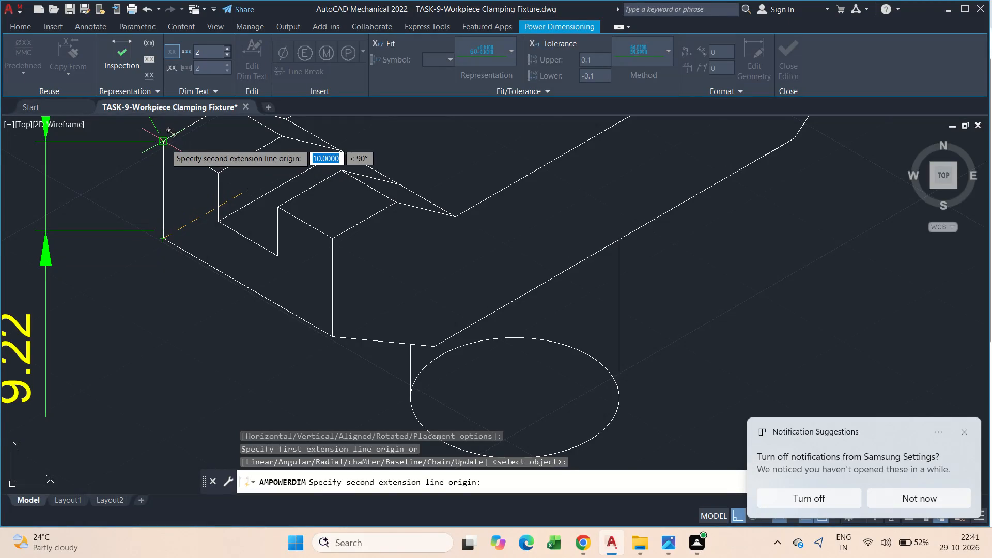
click(165, 144)
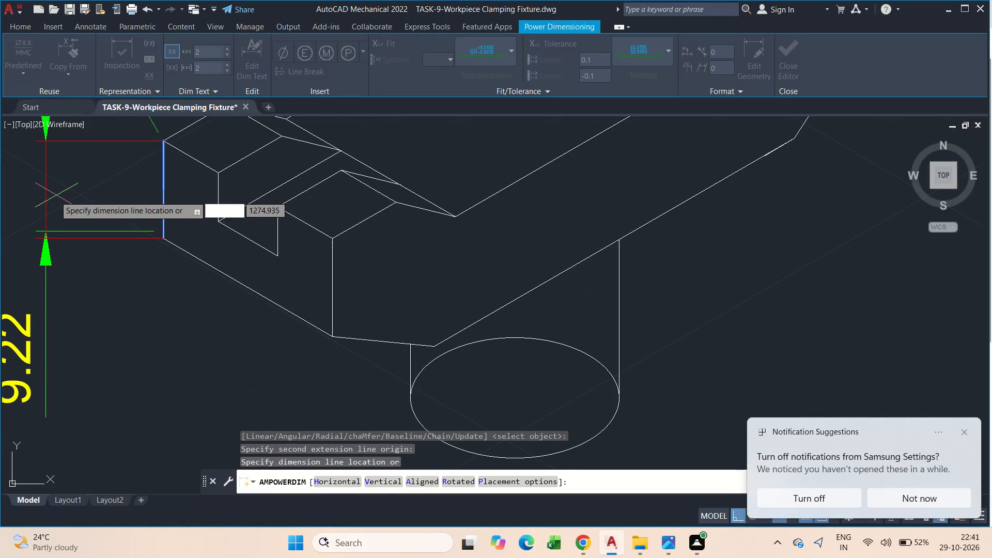
click(51, 196)
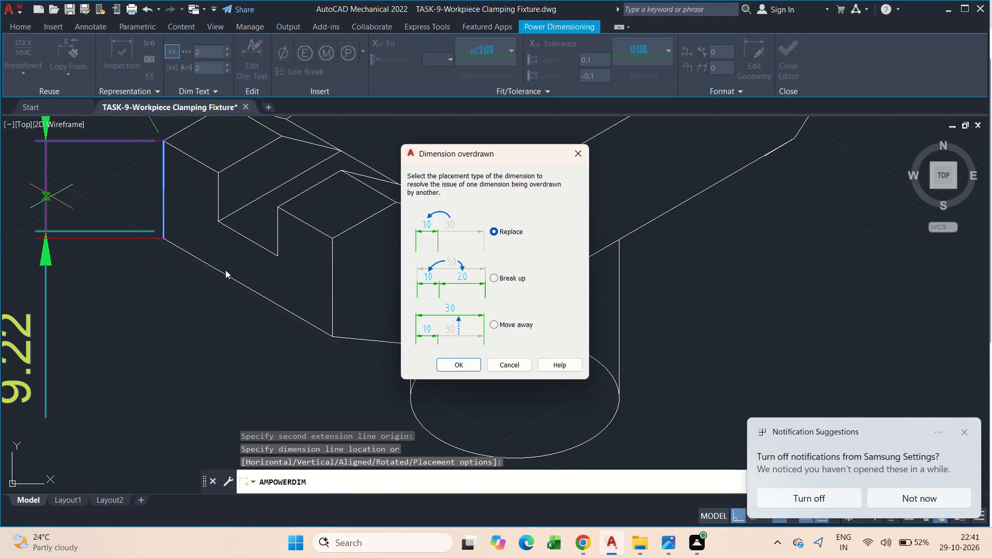
key(Escape)
scroll(77, 282, down, 1)
key(Escape)
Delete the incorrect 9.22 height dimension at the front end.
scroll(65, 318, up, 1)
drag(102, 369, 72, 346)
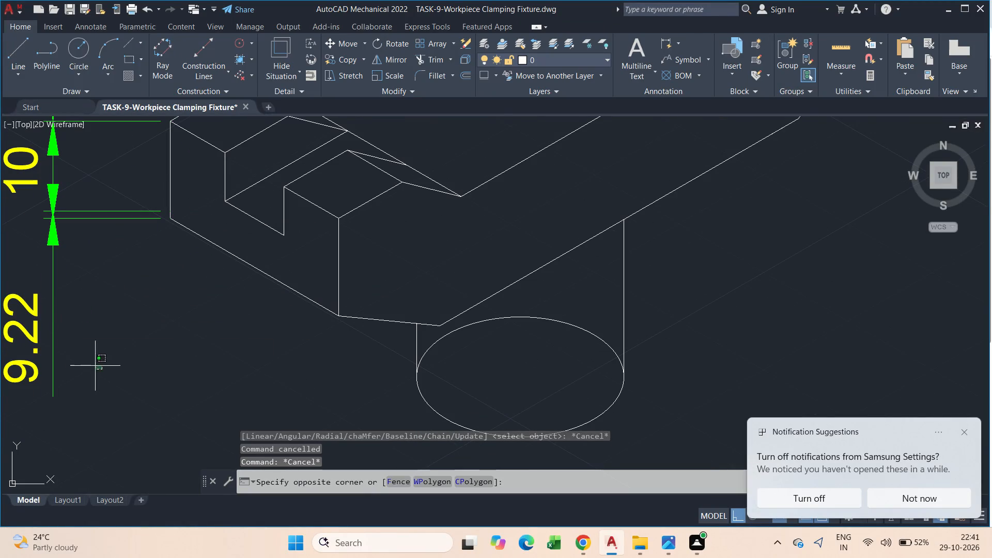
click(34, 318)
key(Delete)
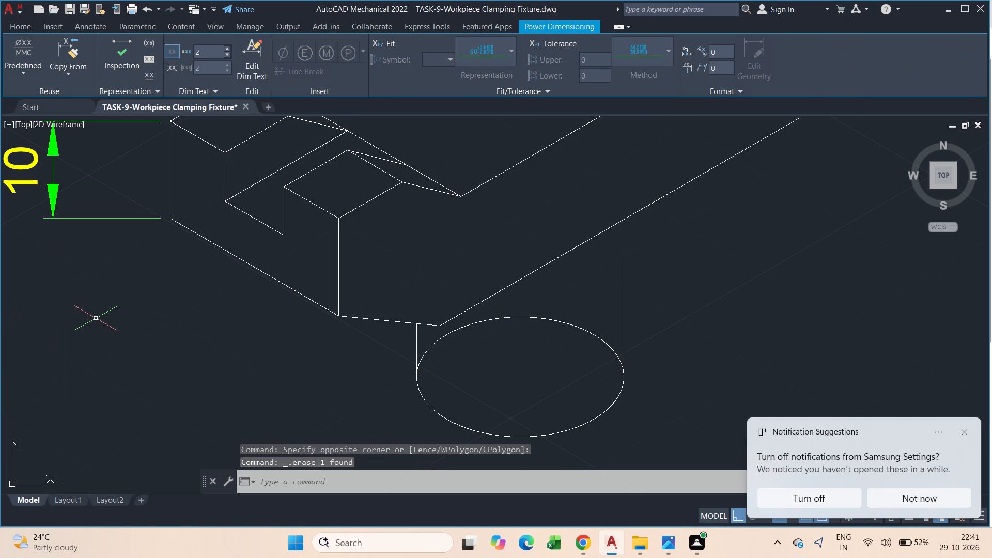
Add a Power Dimension for the width of the front end's slot along its bottom edge, placed below the fixture.
scroll(155, 307, down, 1)
middle_drag(210, 330, 211, 321)
key(Escape)
key(Escape)
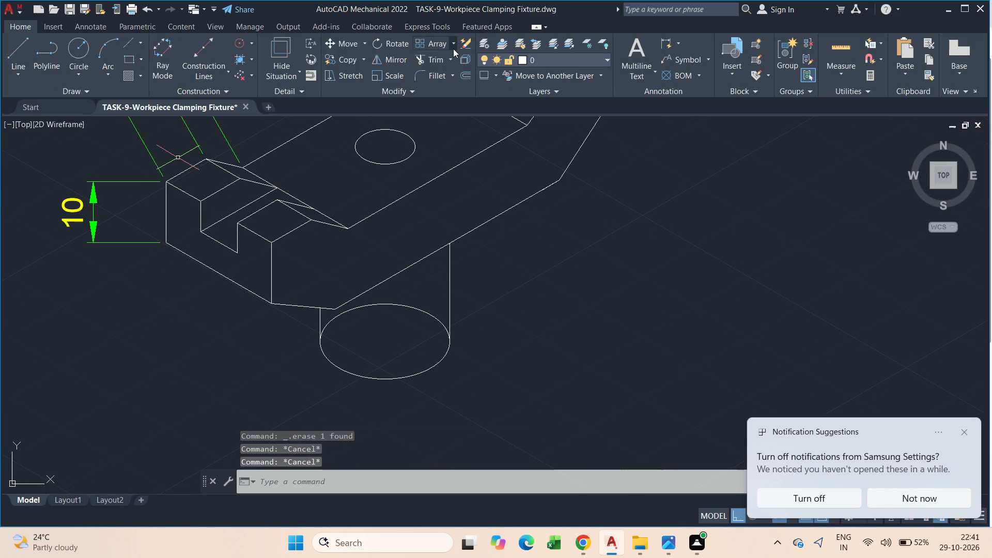
click(663, 47)
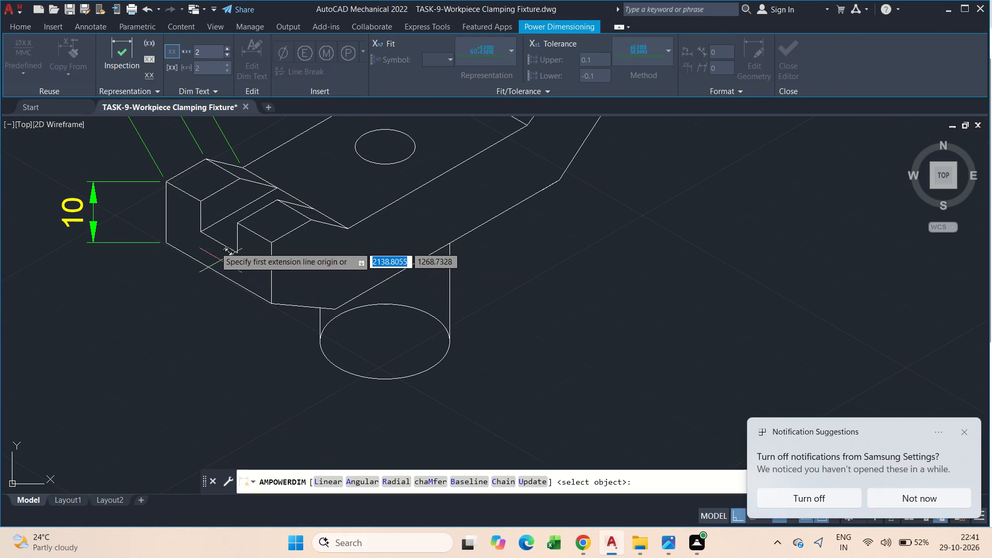
click(201, 231)
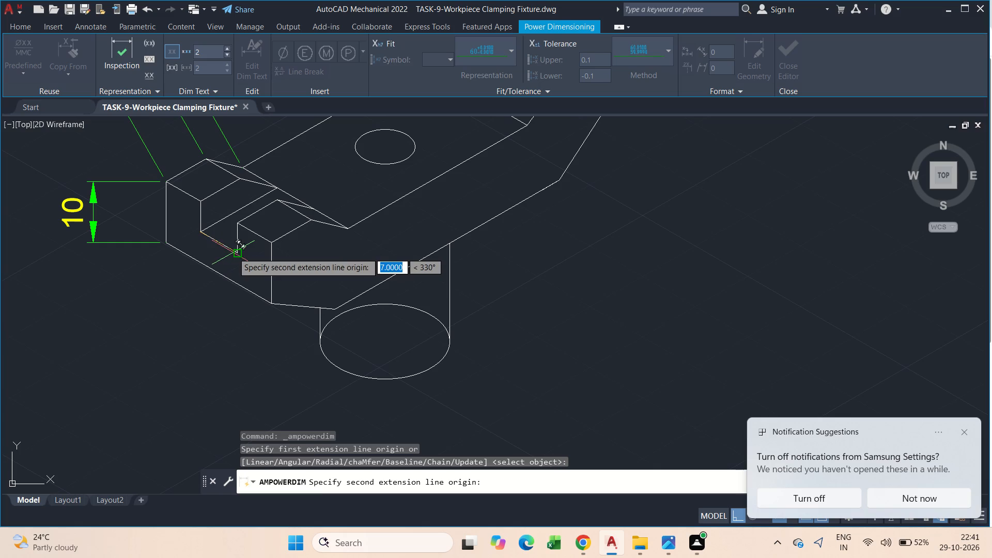
click(233, 253)
click(174, 358)
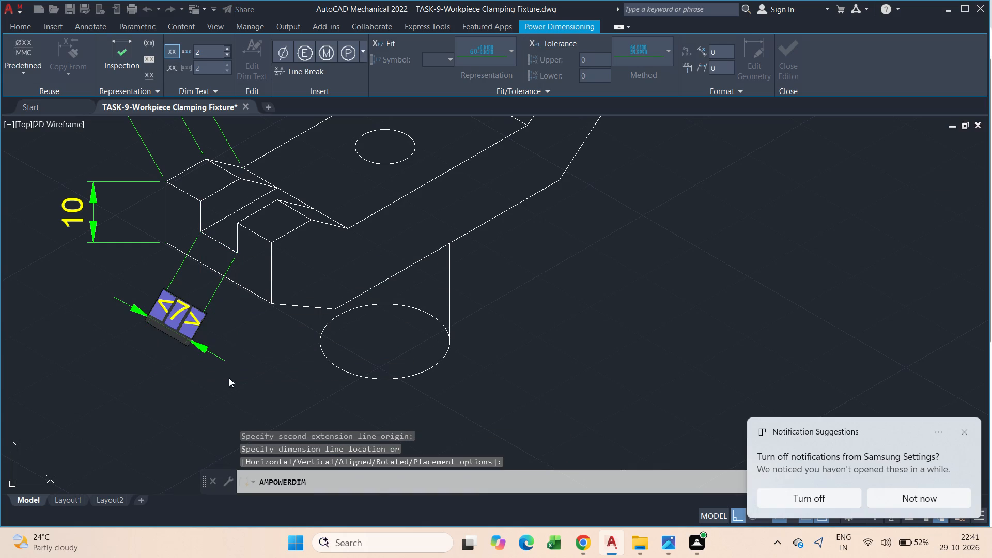
click(235, 376)
Dimension the front end's overall width along its bottom edge, placed outside the slot width dimension.
click(167, 245)
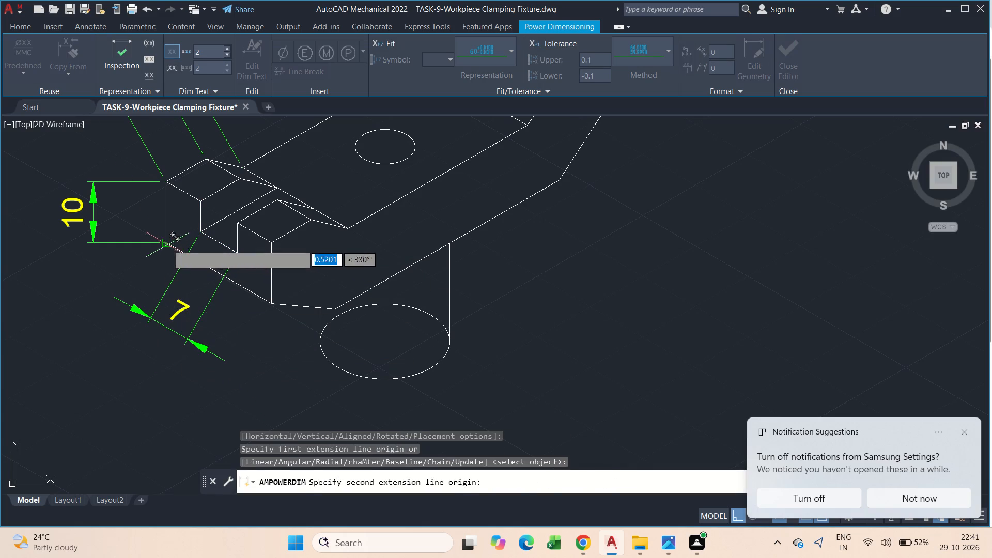
click(270, 307)
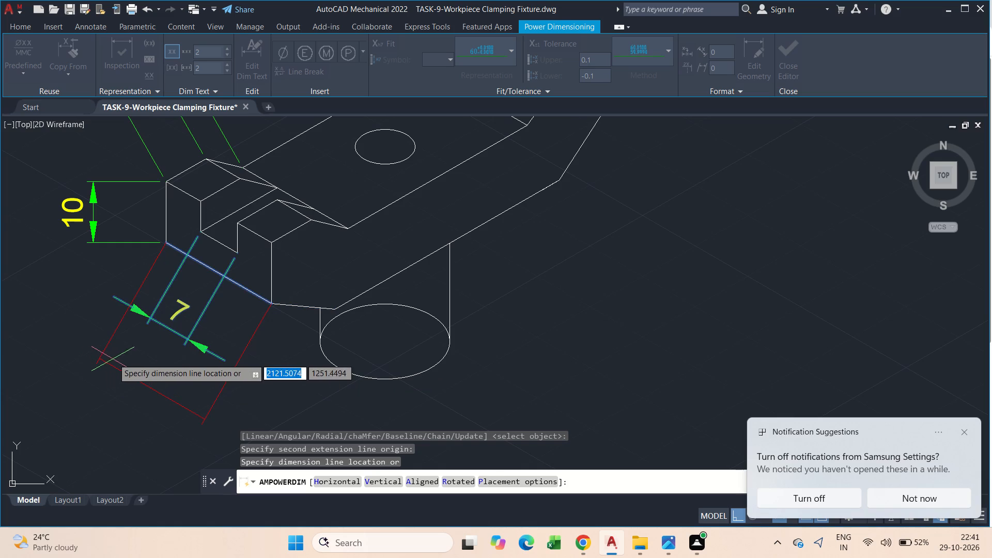
click(135, 348)
scroll(209, 318, down, 2)
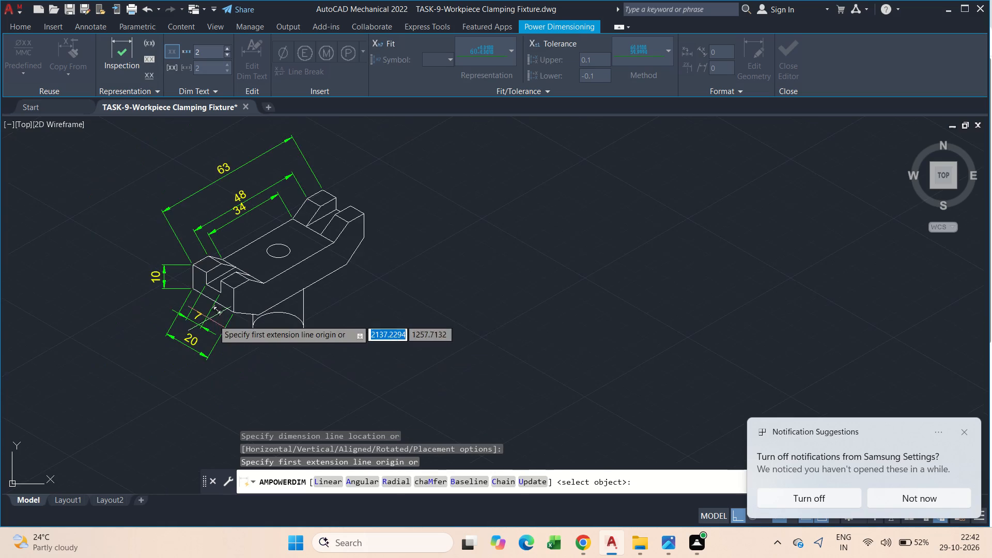
middle_drag(338, 323, 256, 348)
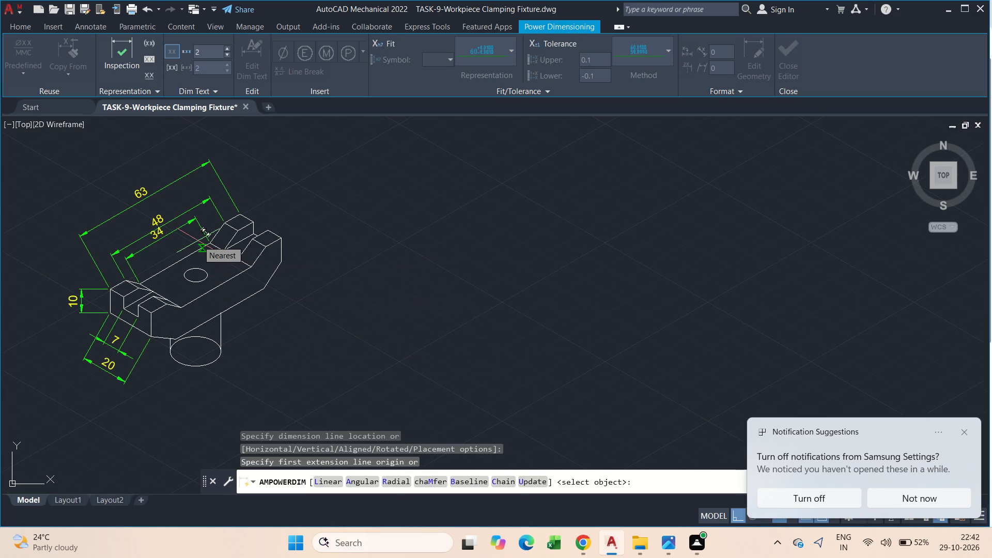
scroll(191, 274, up, 3)
key(Escape)
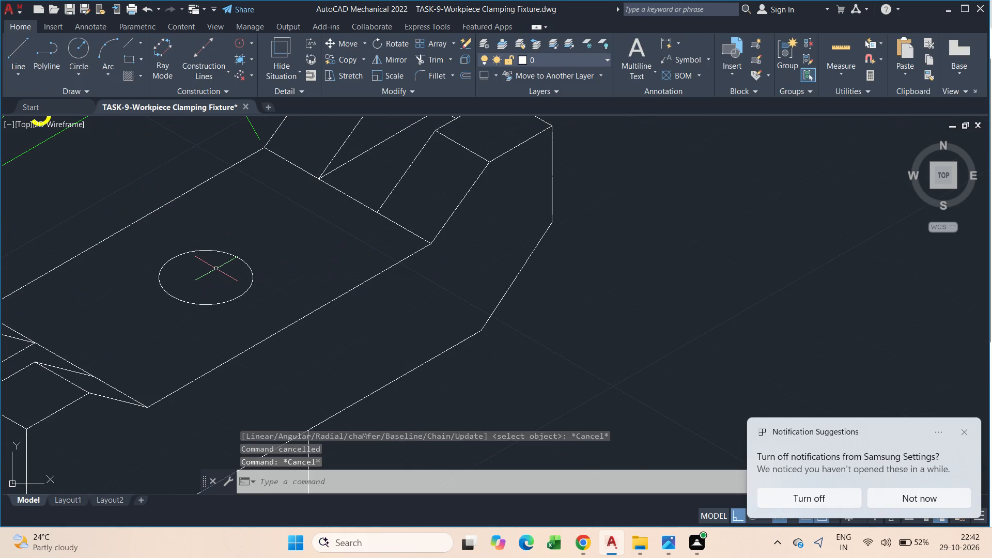
Draw two crossing lines through the hole's centre on the flat top face, one across its width and one along its length.
text(l)
key(space)
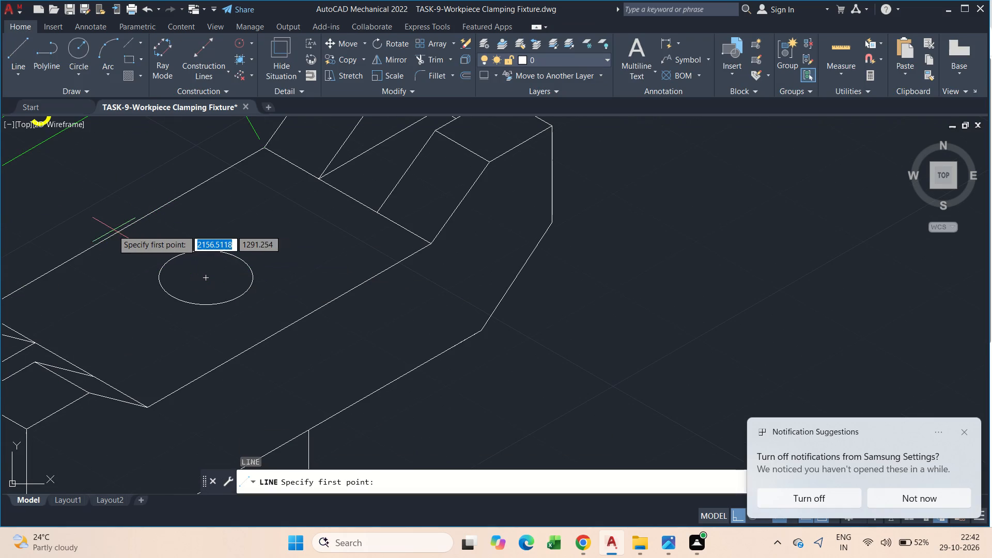
drag(122, 228, 136, 237)
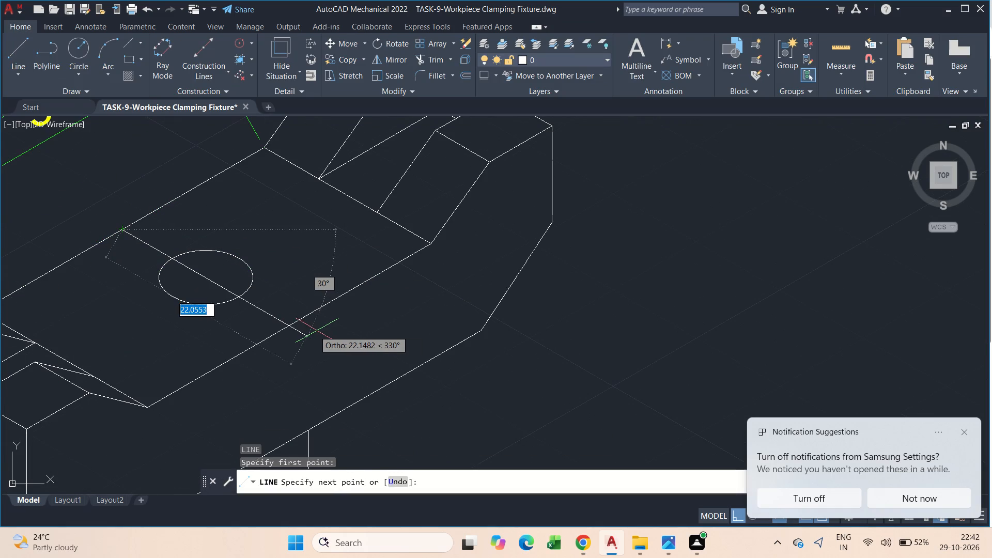
click(292, 327)
key(Escape)
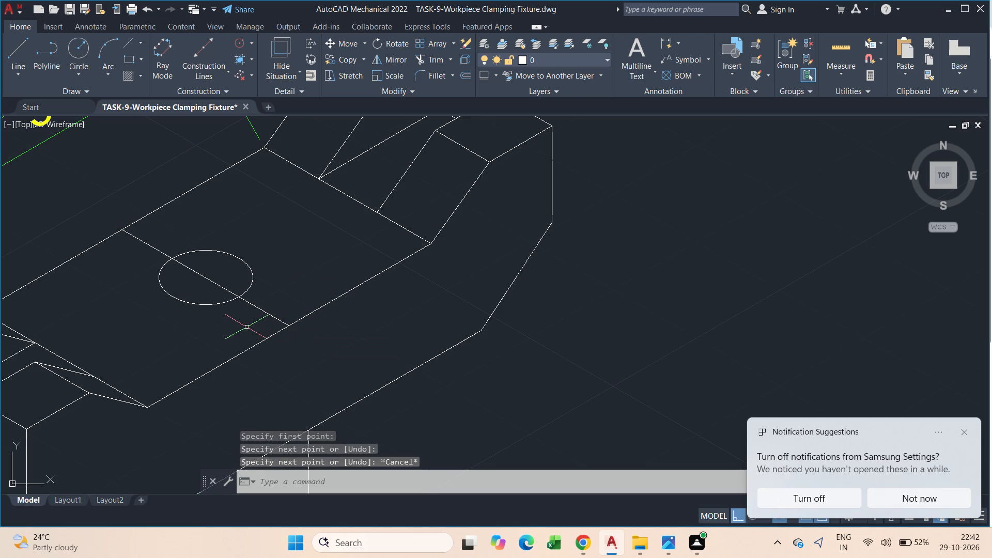
text(l)
key(space)
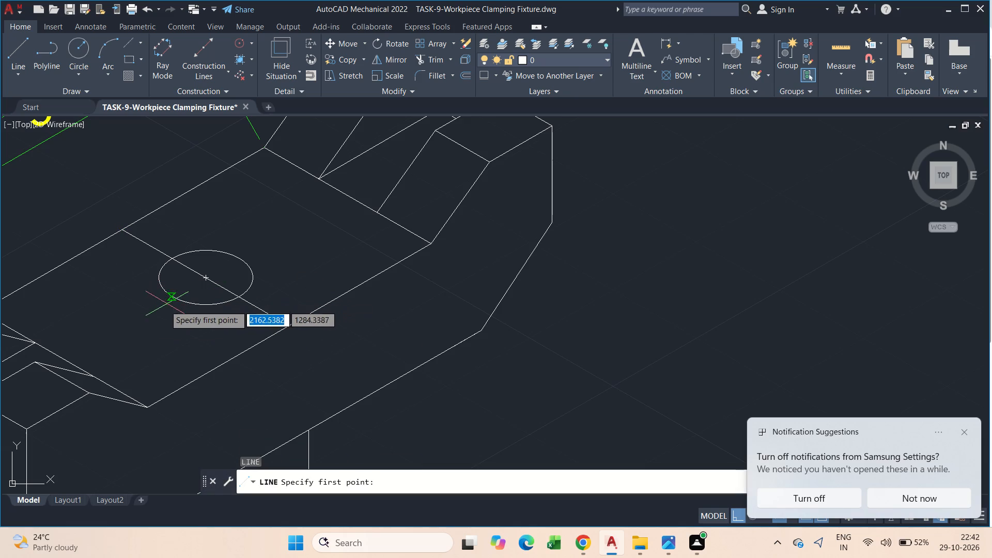
click(66, 356)
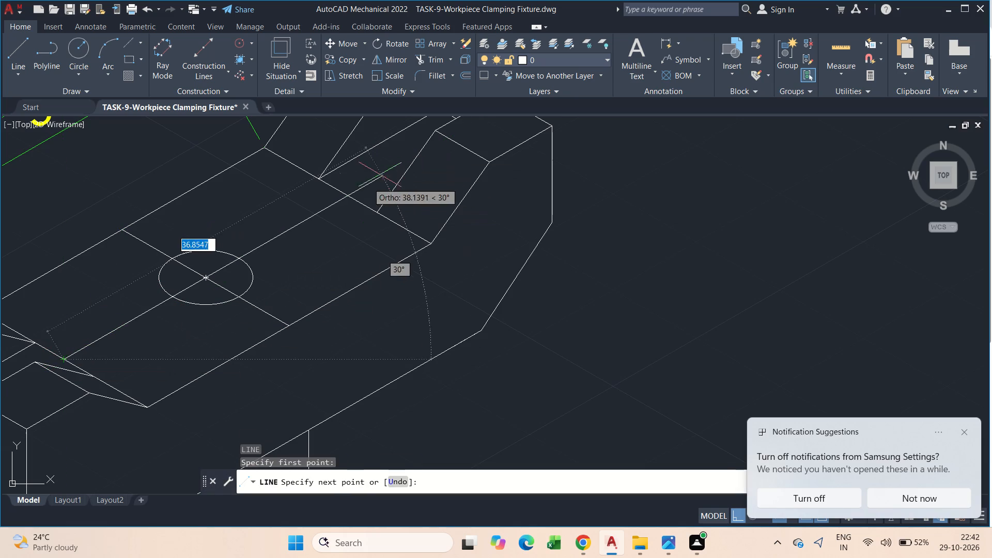
click(355, 184)
key(Escape)
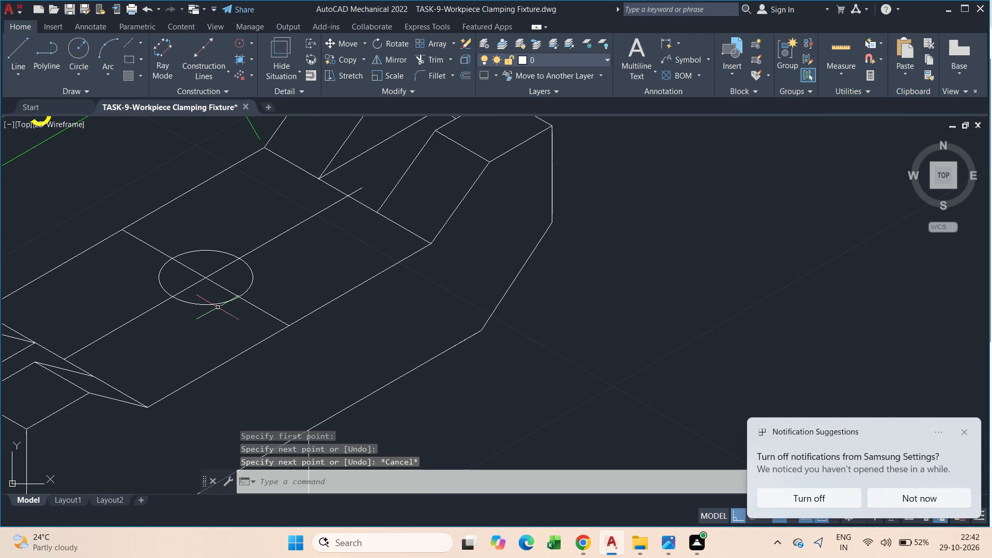
Draw an isocircle of about 6 radius around the hole, concentric with it, as a boundary for the crossing lines.
key(e)
text(ll)
click(251, 336)
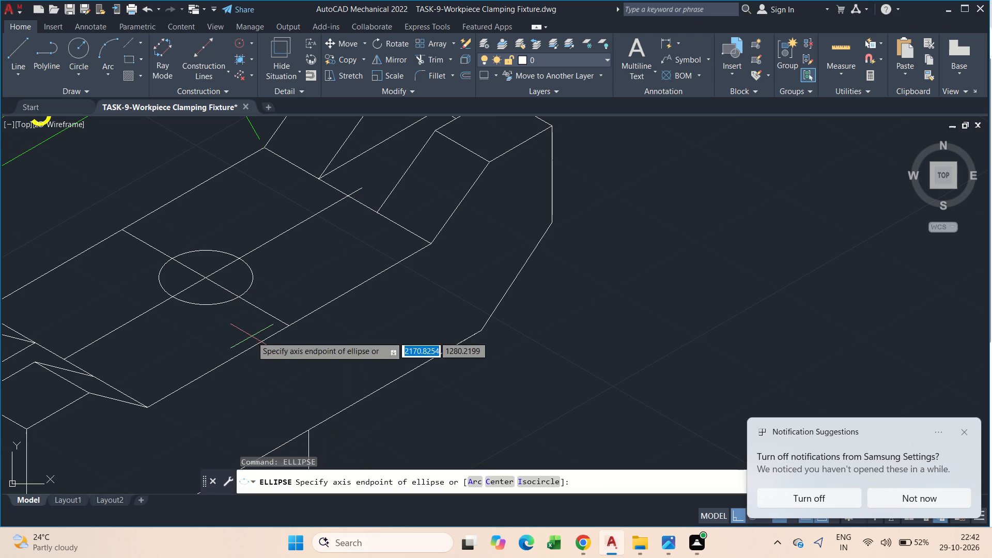
text(i)
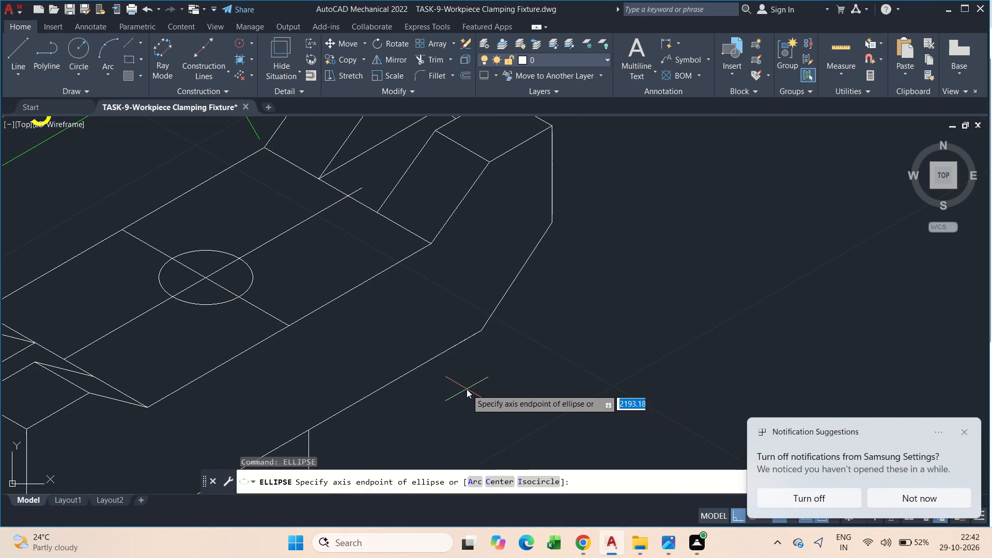
key(space)
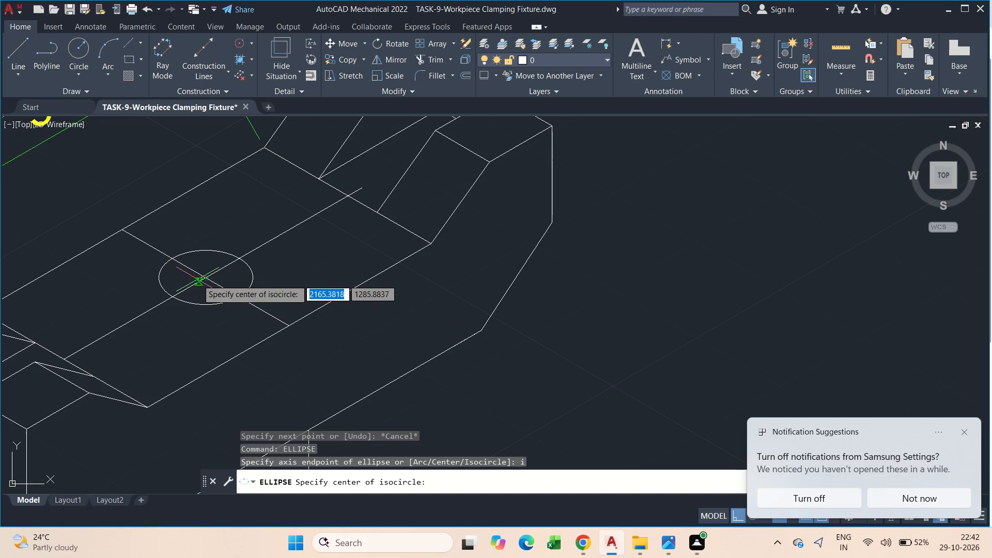
click(203, 278)
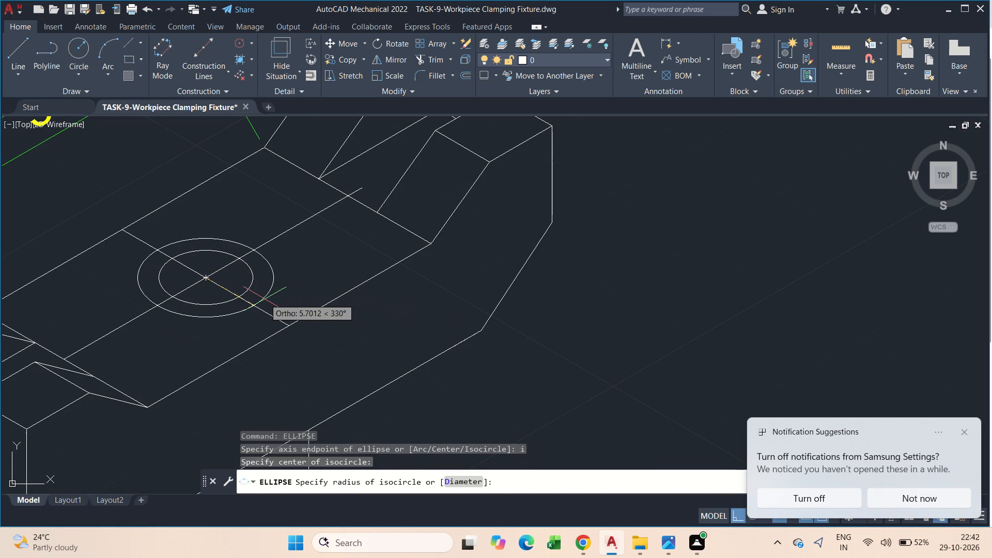
click(269, 301)
key(Escape)
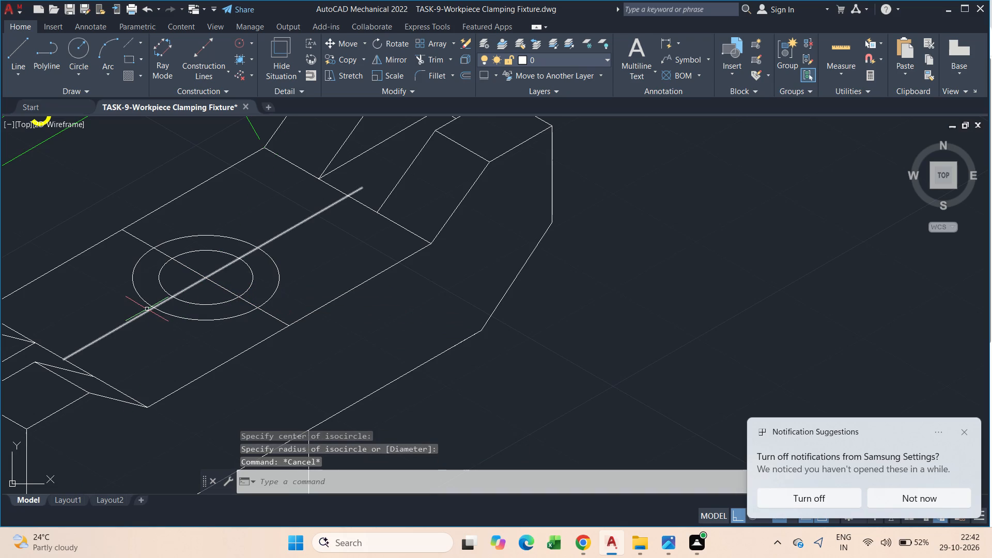
Trim the crossing lines through the hole's centre back to the outer isocircle.
text(tr)
key(space)
click(133, 234)
click(120, 334)
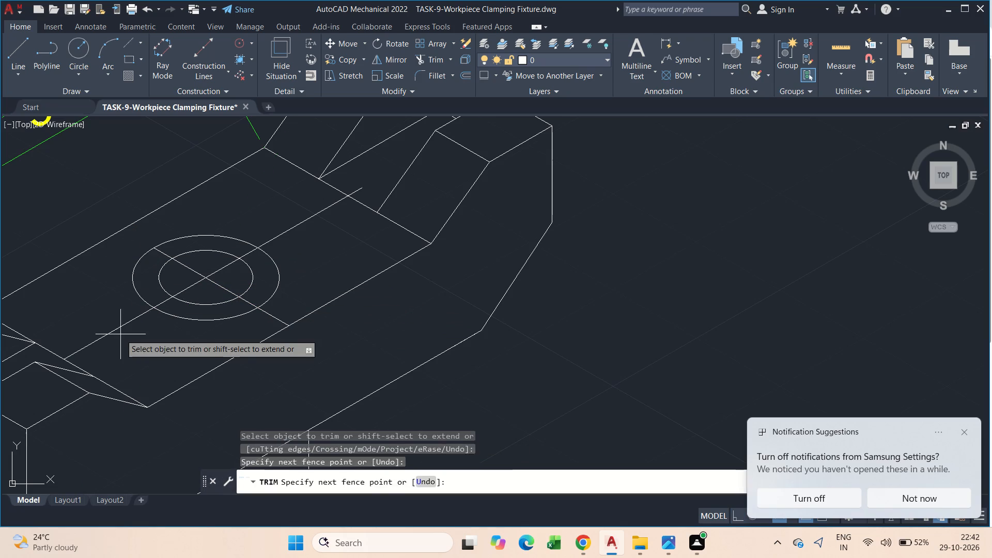
click(105, 312)
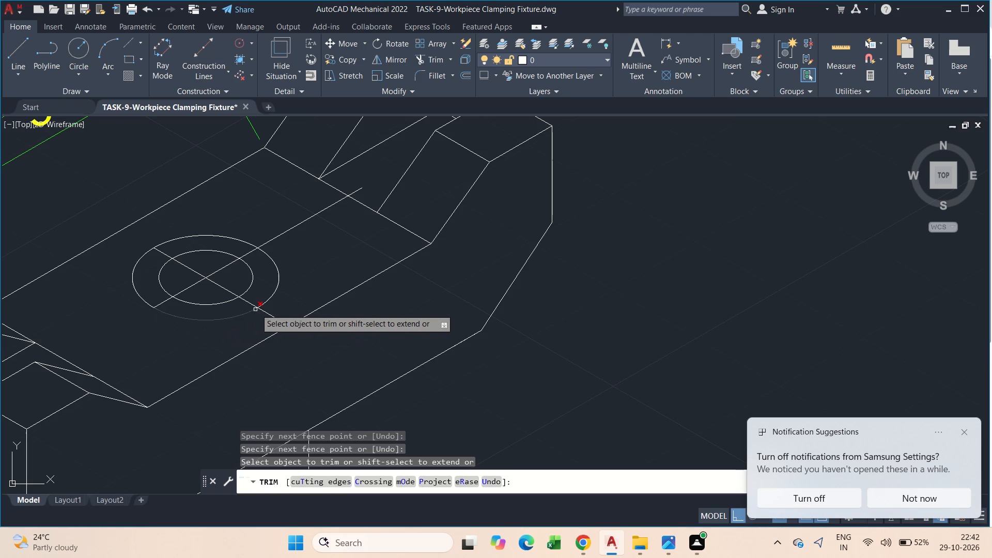
click(265, 313)
drag(316, 204, 322, 229)
key(Escape)
Delete the short leftover line piece beyond the rear edge of the flat top face.
scroll(343, 202, up, 2)
drag(381, 189, 372, 174)
click(365, 160)
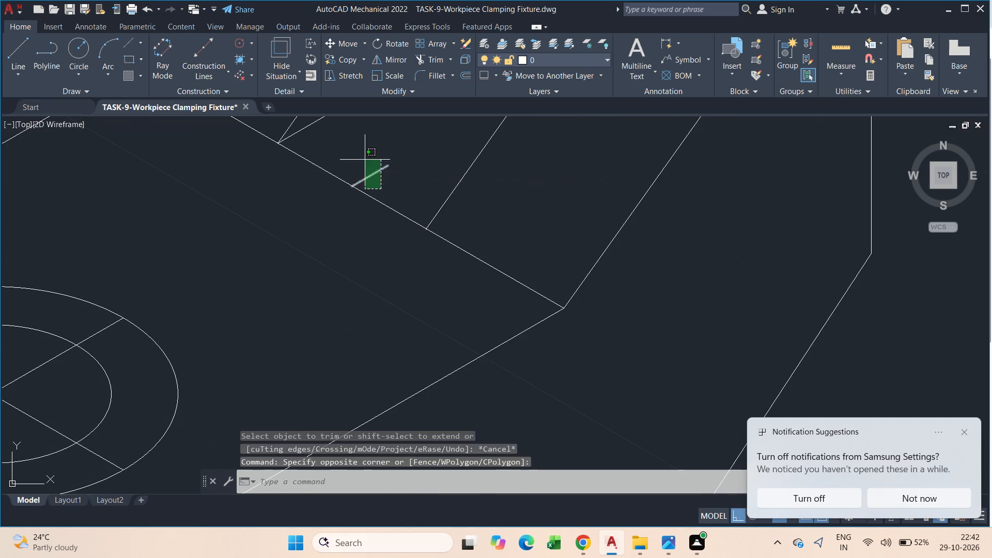
scroll(111, 306, down, 1)
key(Delete)
Delete the outer isocircle around the hole, keeping the hole and its crossing lines.
scroll(111, 306, down, 2)
middle_drag(0, 320, 193, 289)
middle_drag(126, 338, 359, 262)
scroll(312, 269, up, 2)
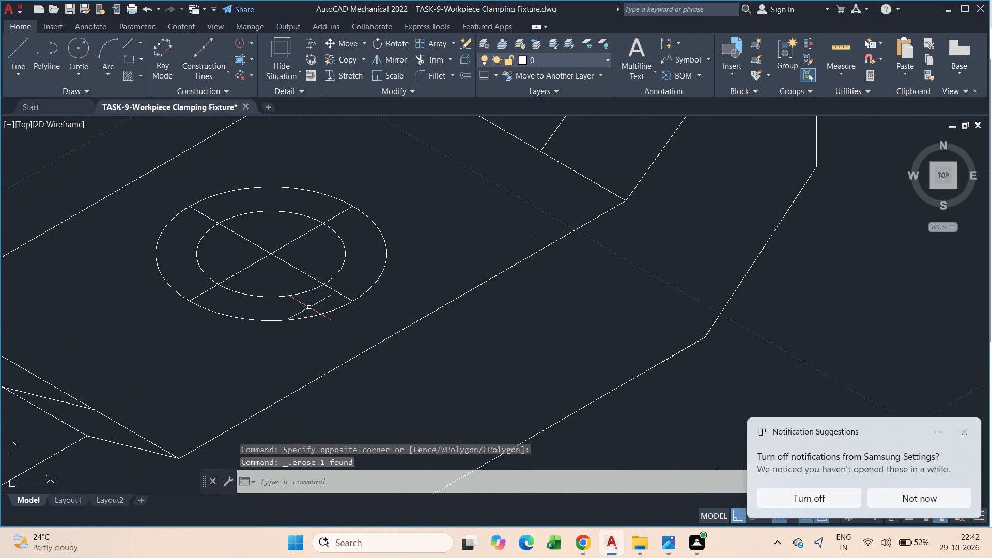
drag(310, 321, 305, 318)
click(298, 312)
key(Delete)
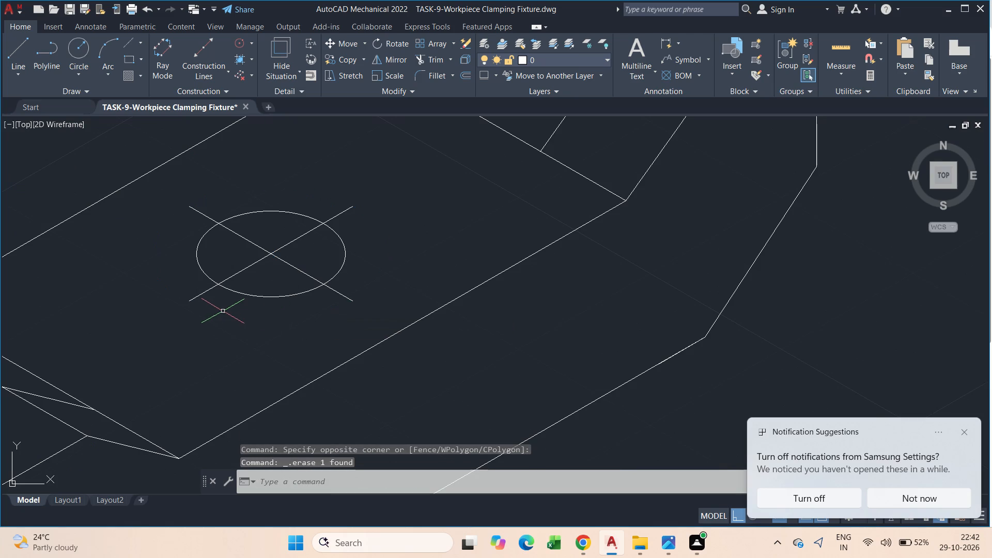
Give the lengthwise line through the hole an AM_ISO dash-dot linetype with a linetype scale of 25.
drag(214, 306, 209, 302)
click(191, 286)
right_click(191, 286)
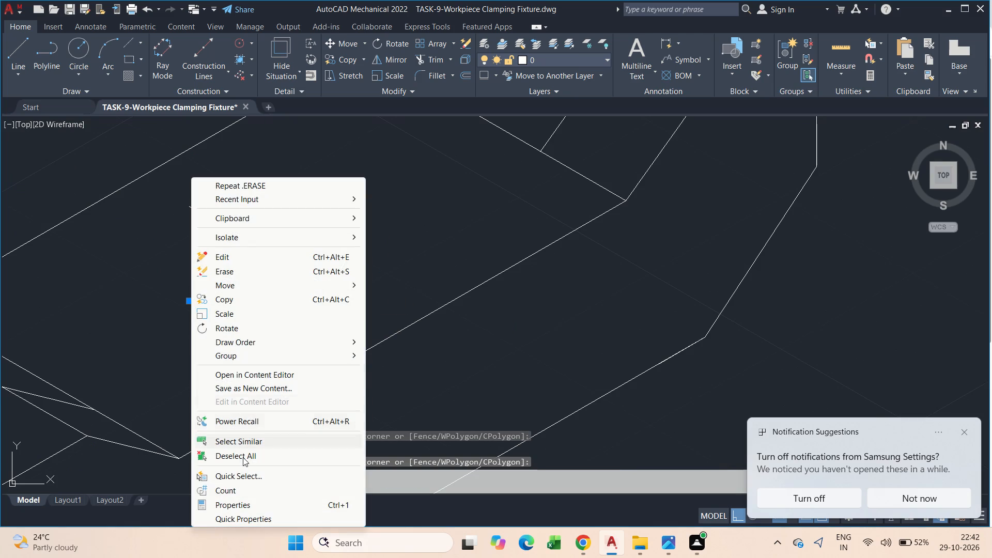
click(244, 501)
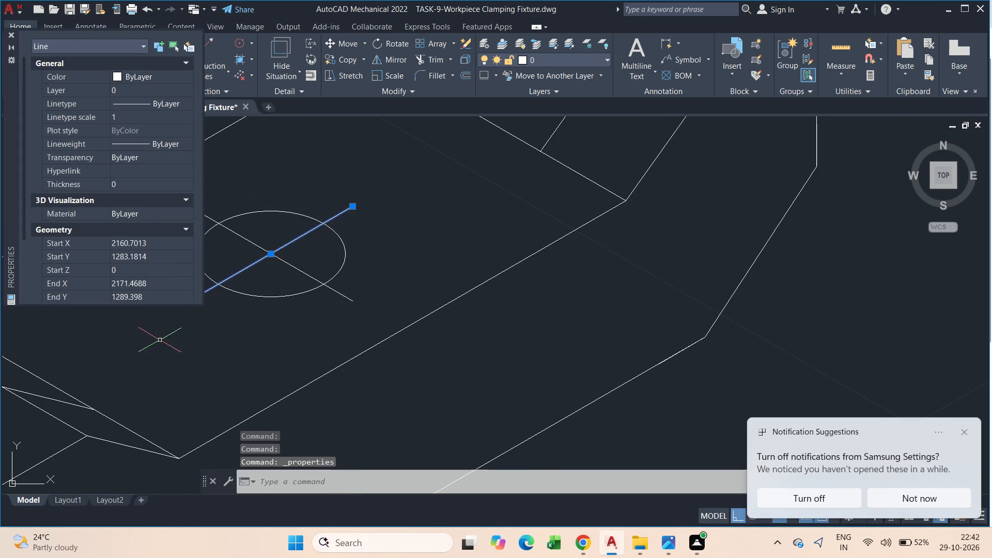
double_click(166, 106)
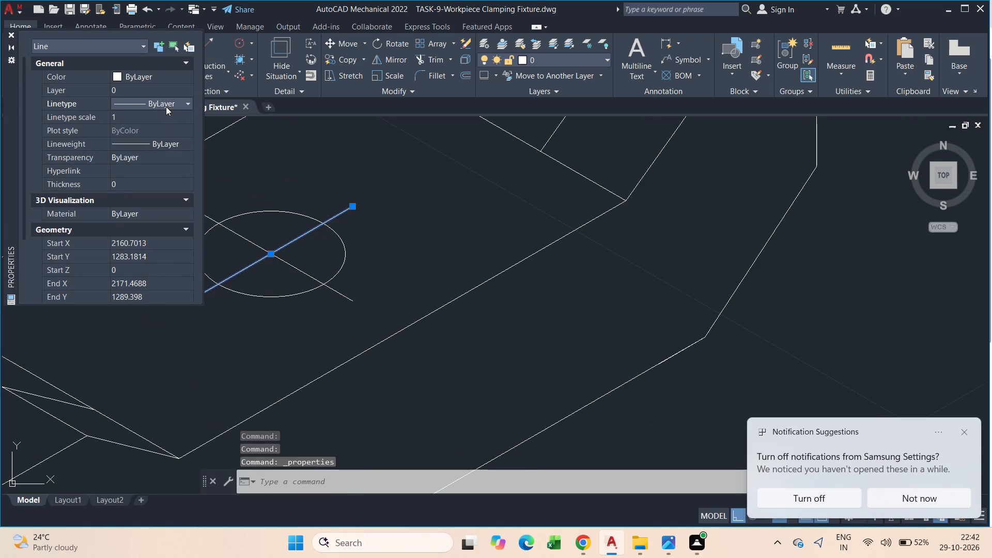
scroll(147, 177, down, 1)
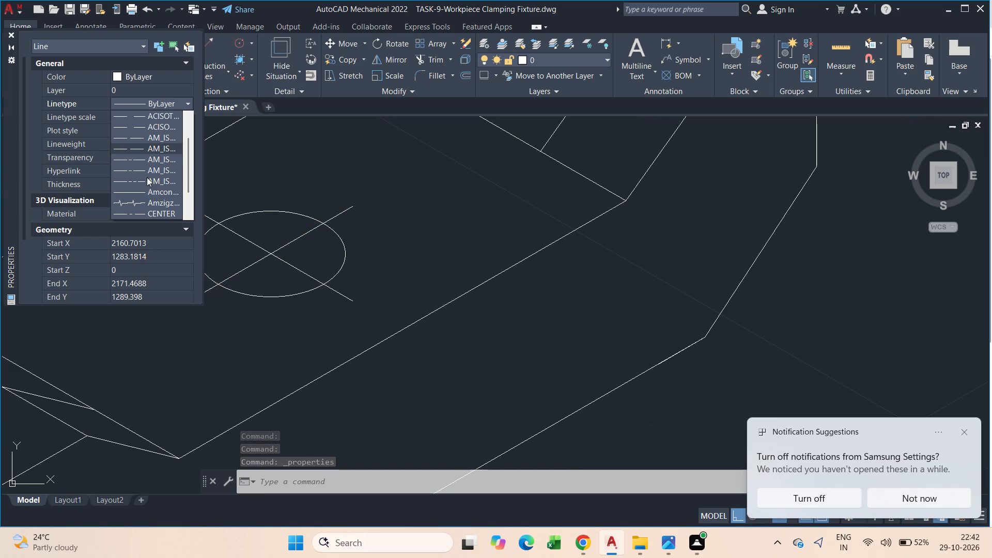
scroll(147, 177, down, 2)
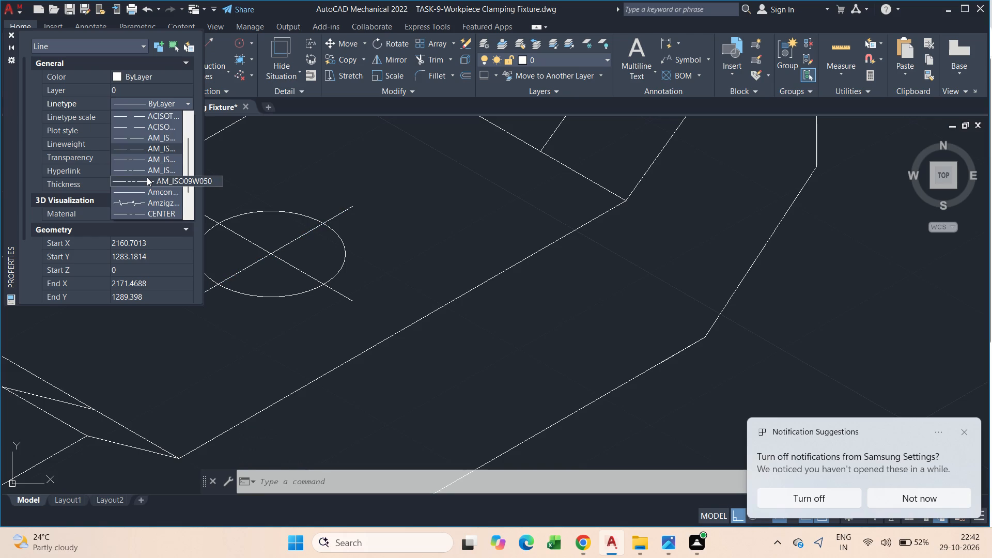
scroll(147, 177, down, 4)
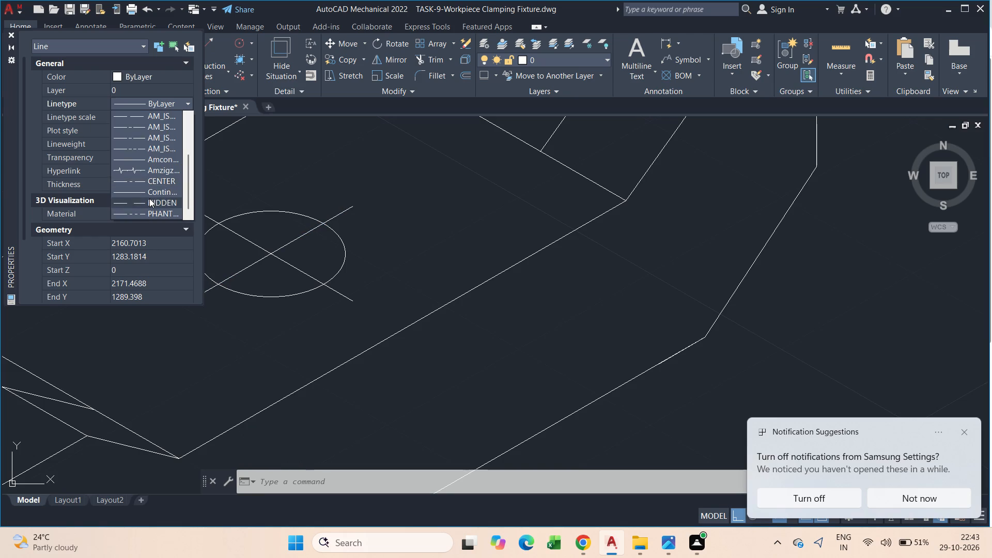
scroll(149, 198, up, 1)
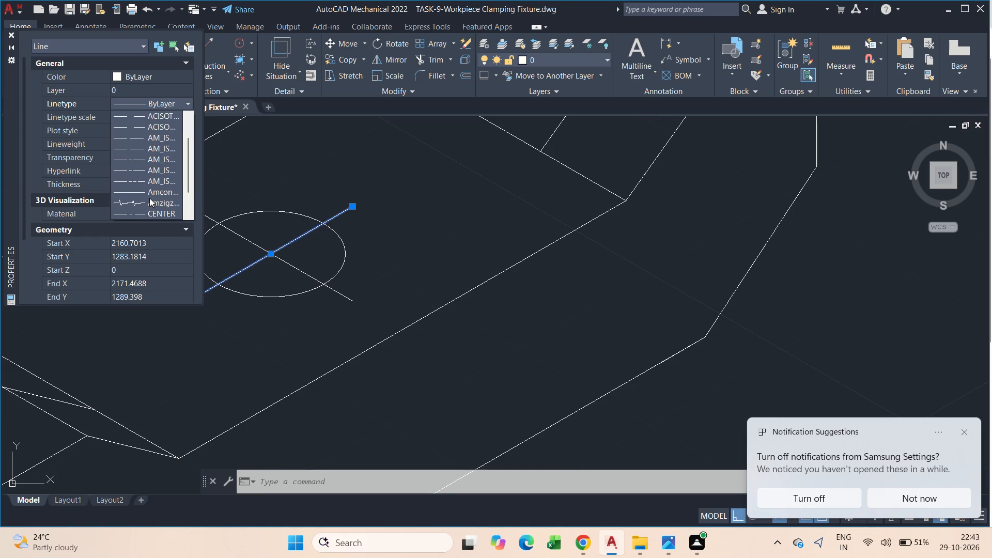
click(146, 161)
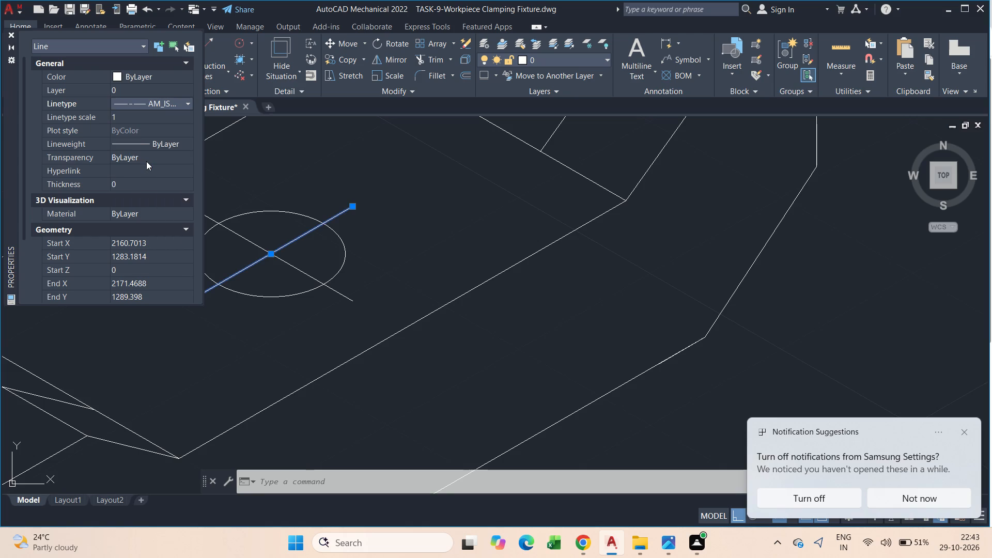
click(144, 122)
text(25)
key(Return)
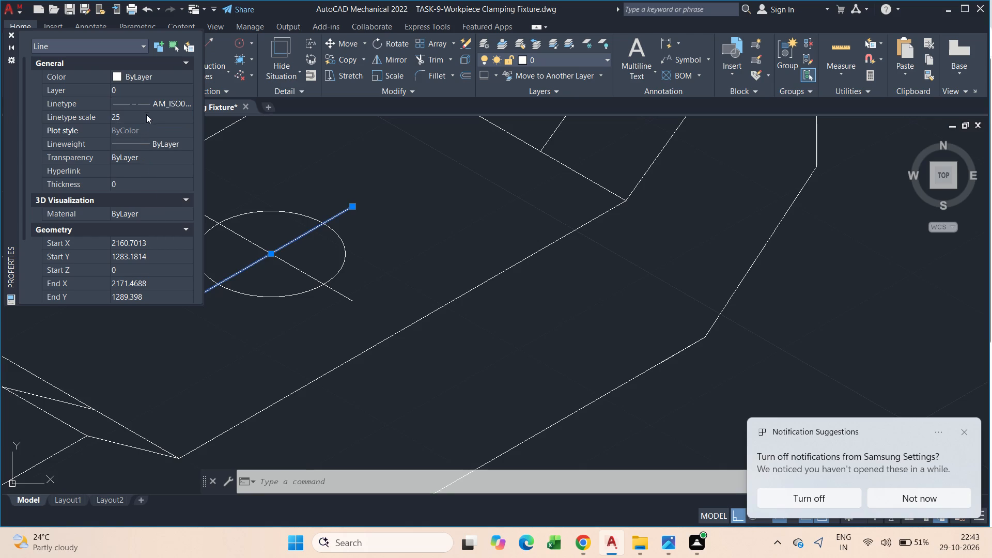
Set the linetype of the lengthwise line through the hole to CENTER.
click(147, 103)
click(147, 103)
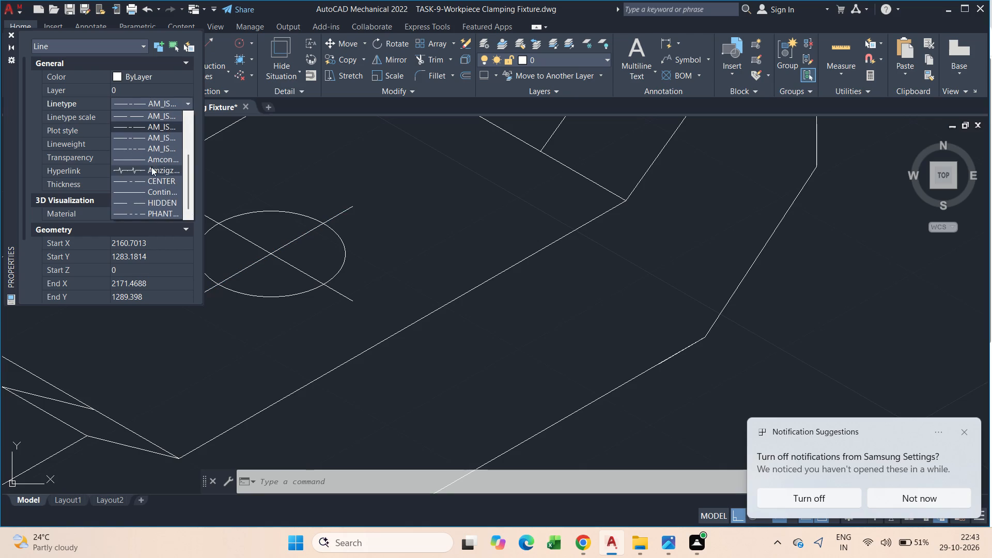
click(151, 177)
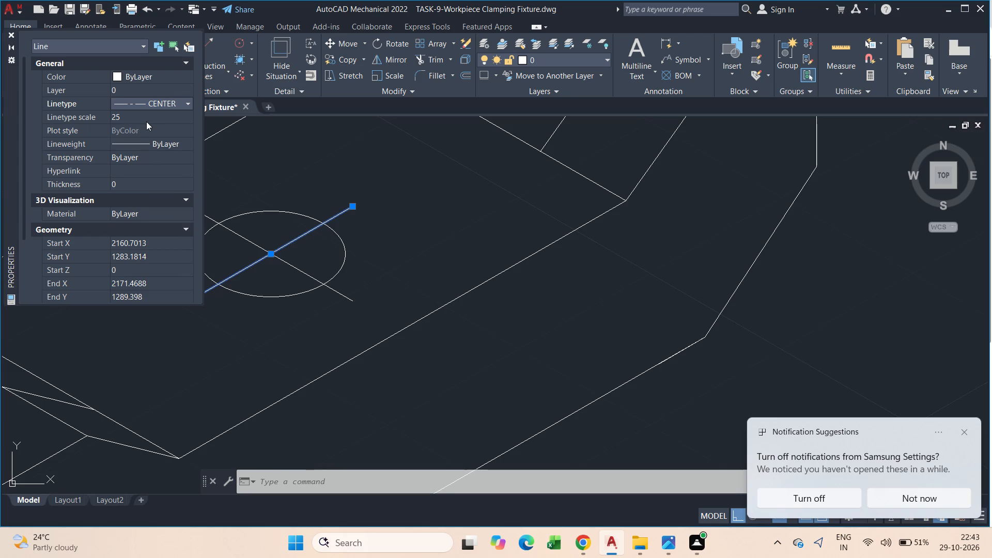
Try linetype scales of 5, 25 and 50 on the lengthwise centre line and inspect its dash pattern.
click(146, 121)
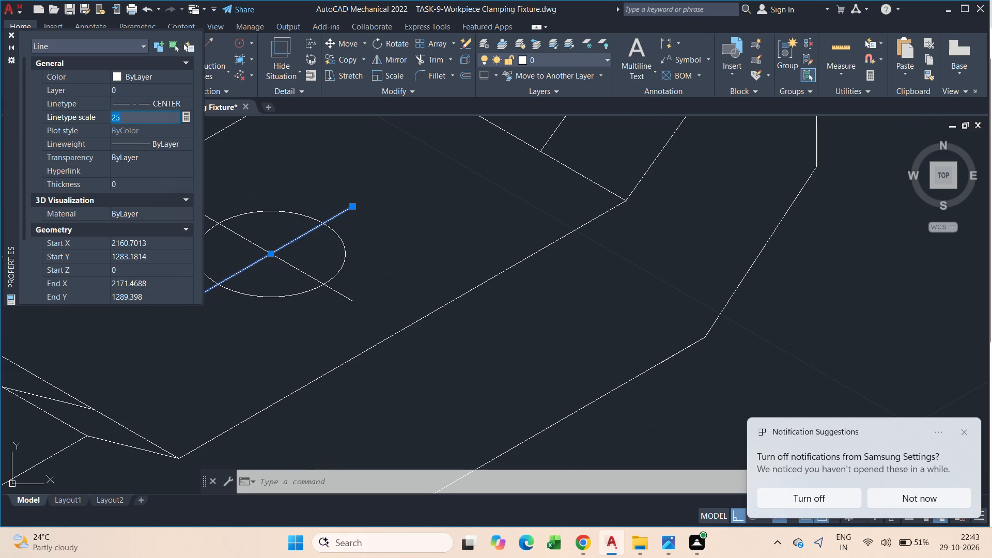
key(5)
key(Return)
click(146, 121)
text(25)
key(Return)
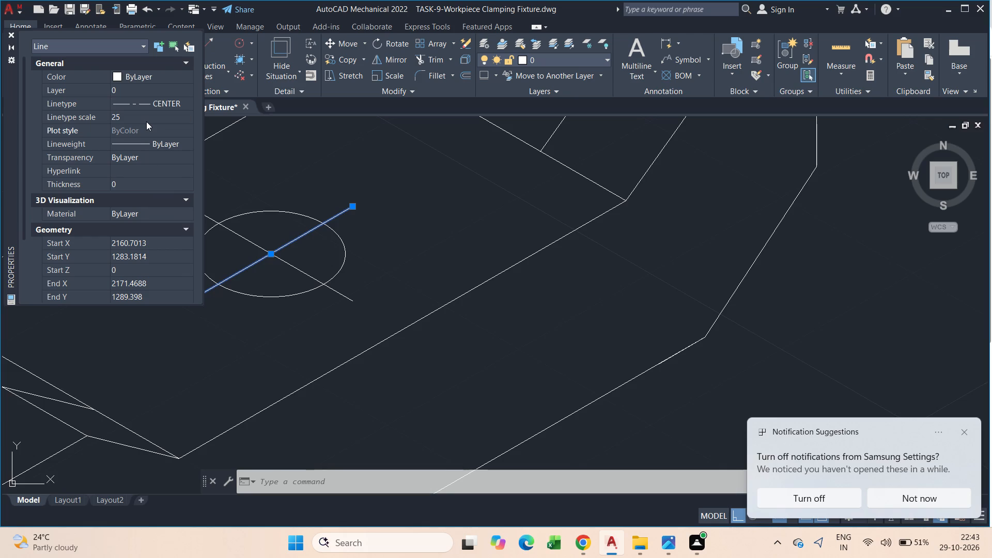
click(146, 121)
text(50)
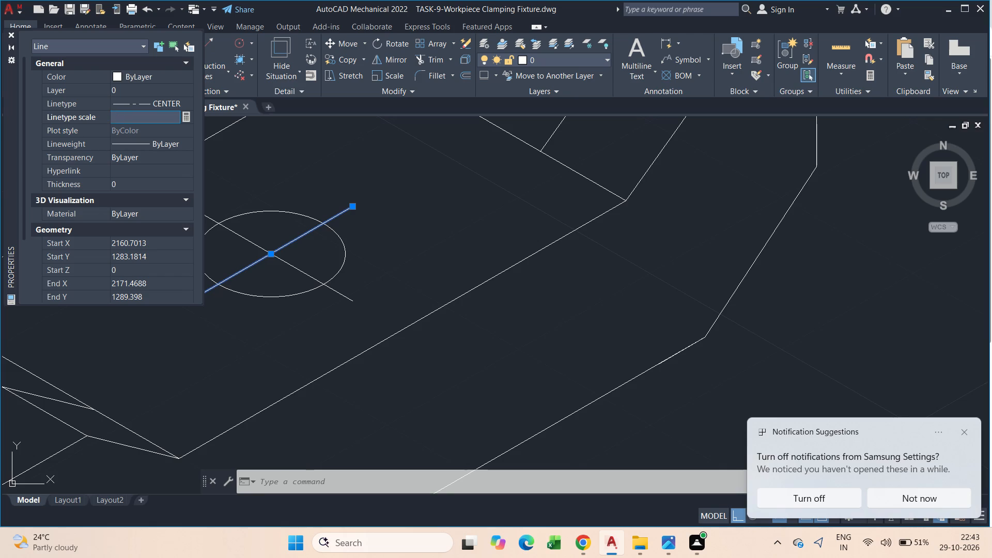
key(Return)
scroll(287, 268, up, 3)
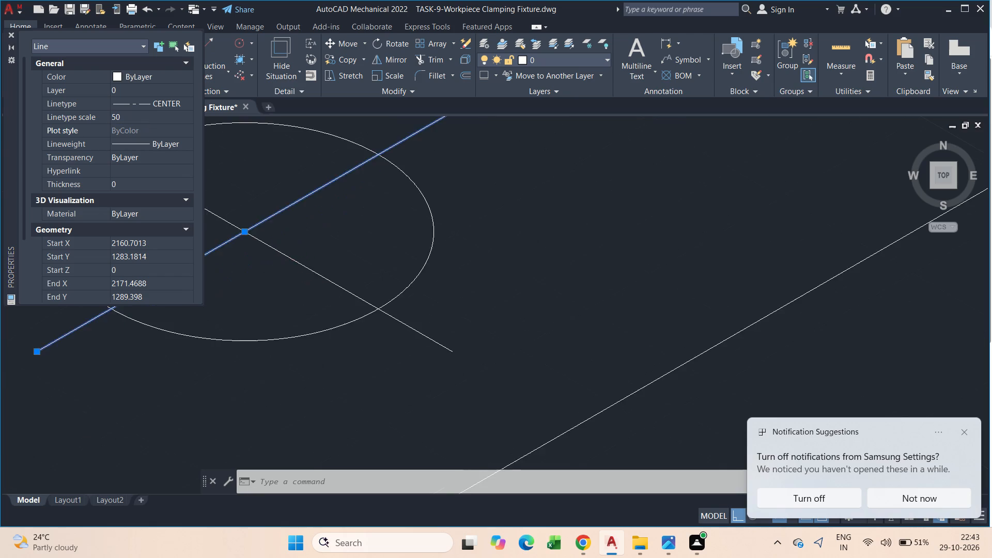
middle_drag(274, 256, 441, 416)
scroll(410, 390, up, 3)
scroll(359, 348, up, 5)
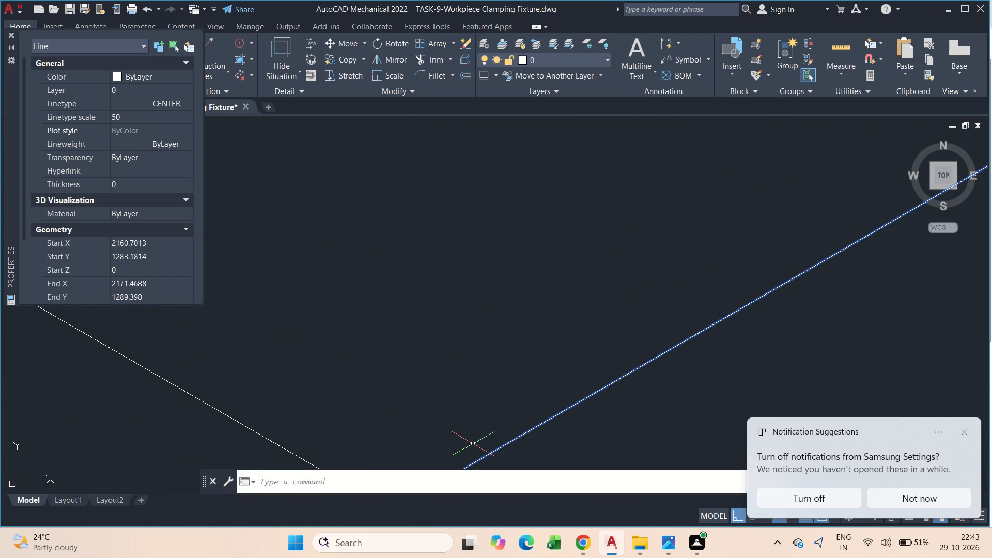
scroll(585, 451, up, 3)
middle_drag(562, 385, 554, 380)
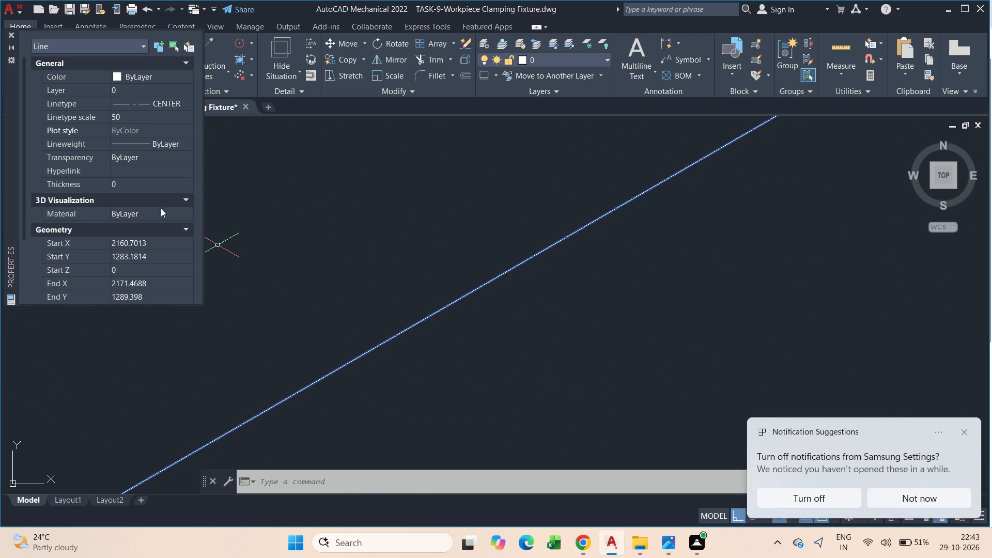
Set the lengthwise centre line's linetype scale to 0.5 and close its properties.
drag(139, 109, 139, 113)
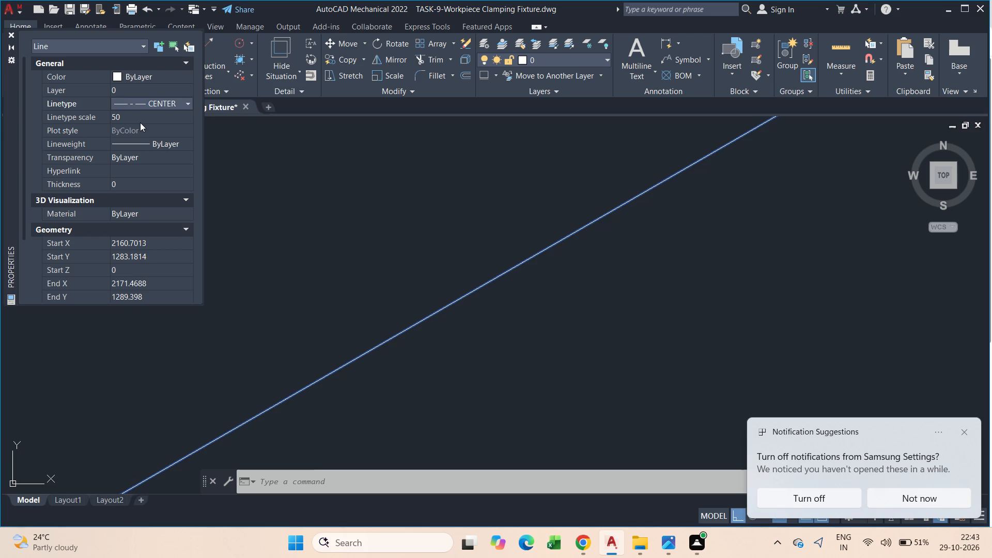
click(140, 122)
text(0.5)
key(Return)
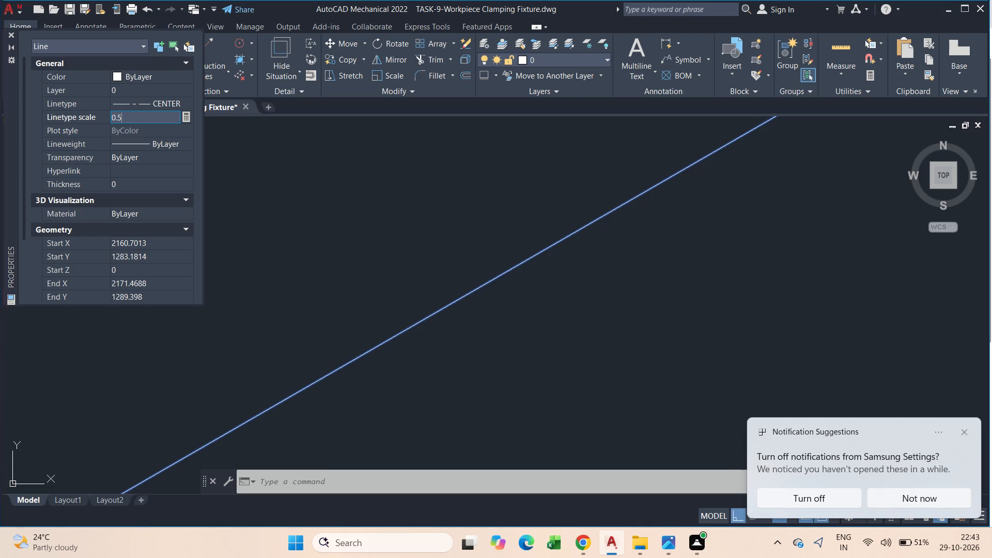
scroll(304, 304, down, 4)
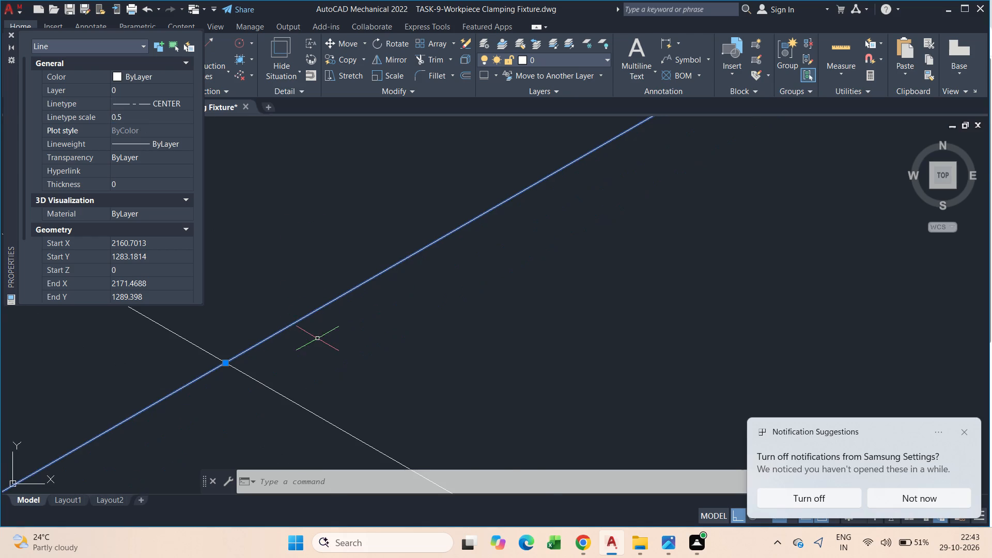
scroll(317, 338, down, 10)
key(Escape)
key(Escape)
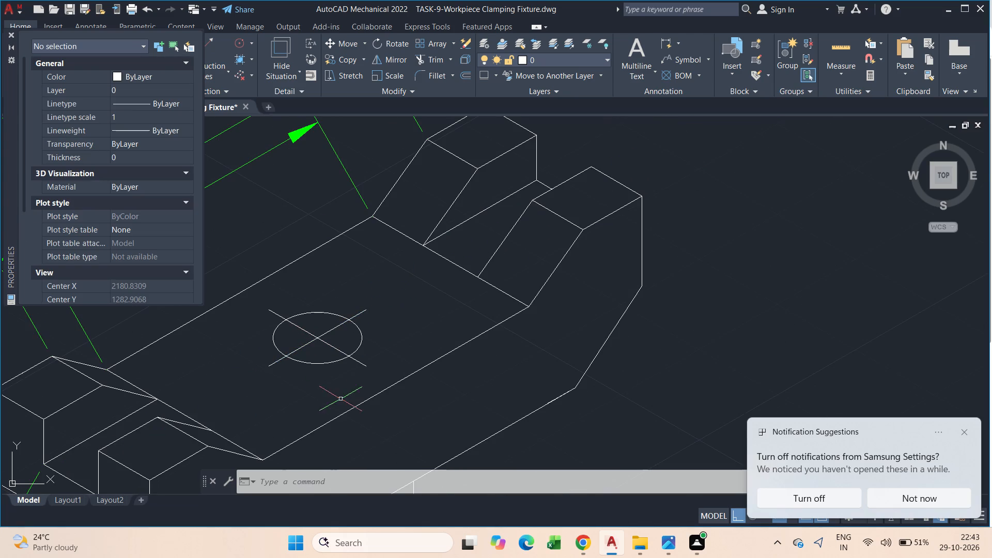
click(9, 37)
key(Escape)
Dimension the top hole's diameter along its crosswise centre line, placing the dimension beside the hole on the top face.
scroll(273, 313, down, 1)
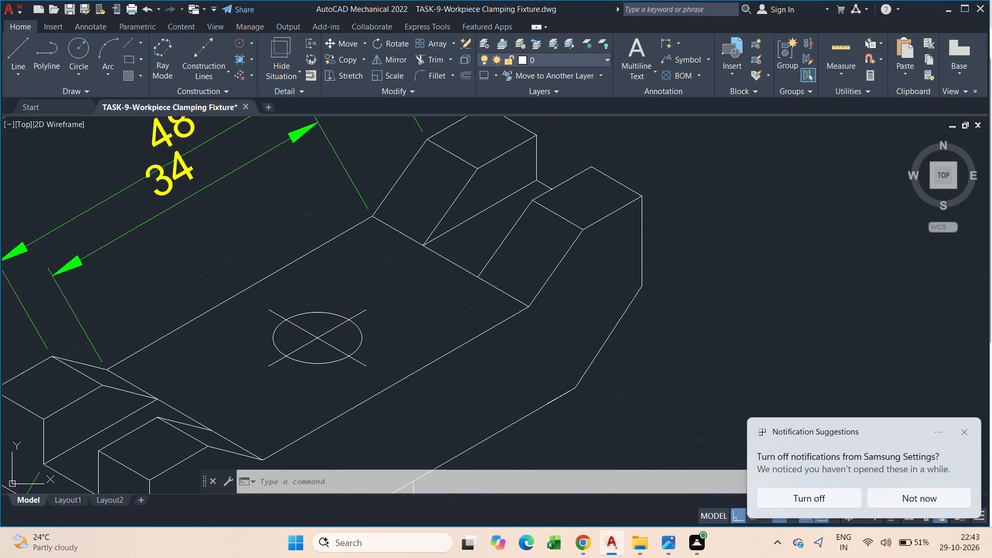
scroll(273, 313, down, 1)
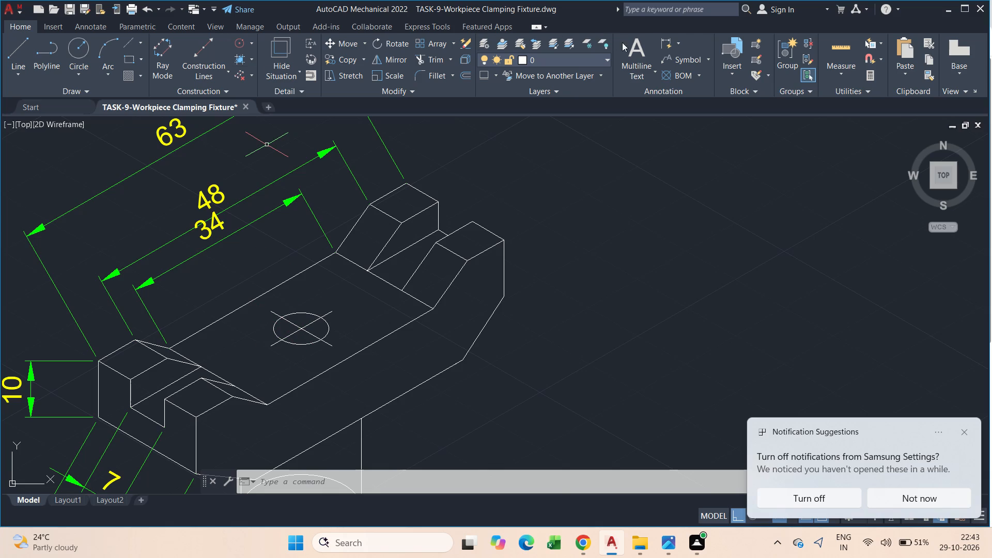
click(668, 43)
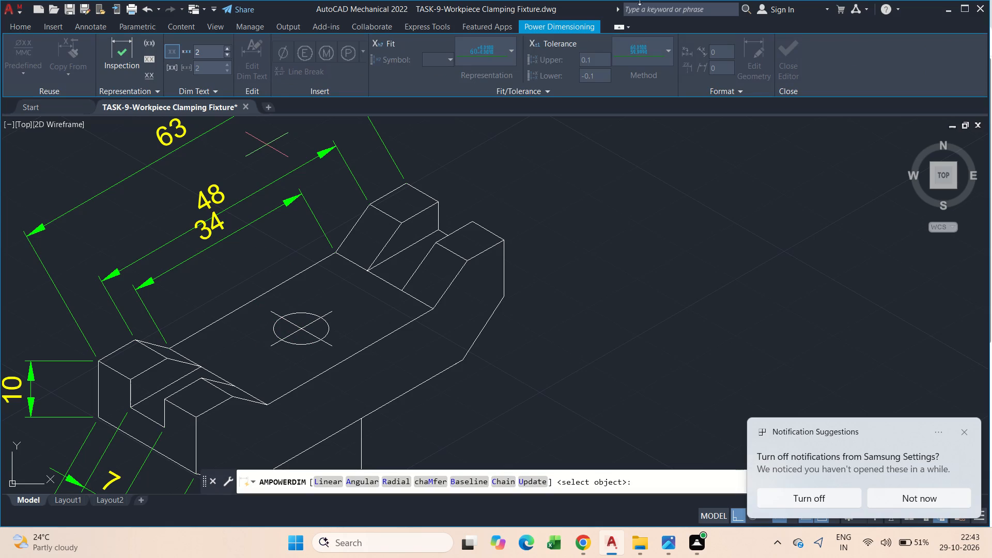
scroll(275, 317, up, 4)
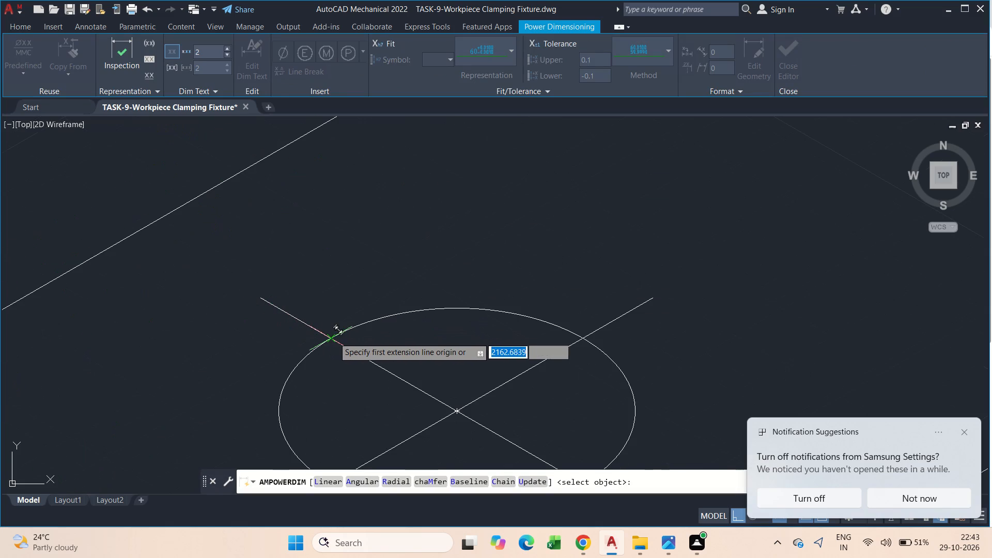
click(328, 338)
scroll(328, 338, down, 2)
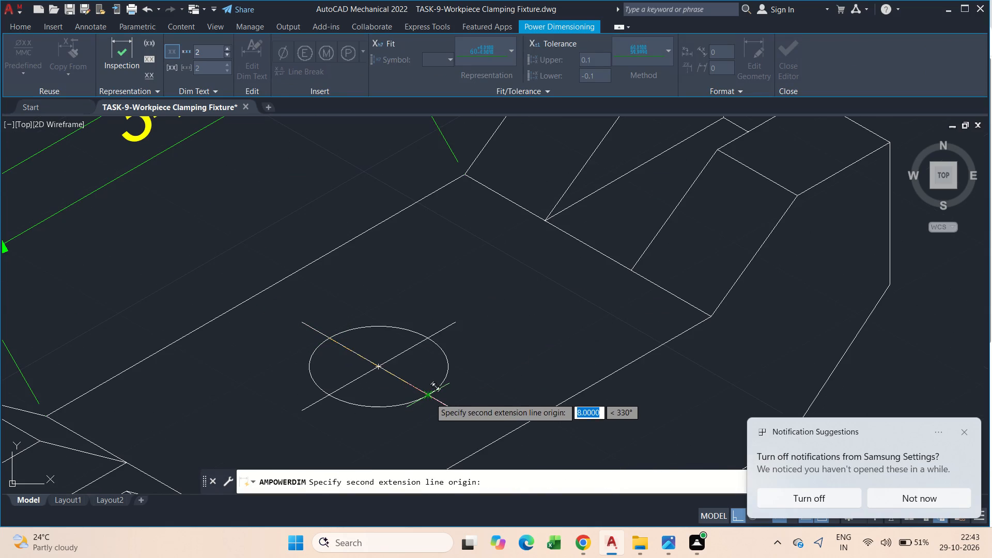
click(430, 398)
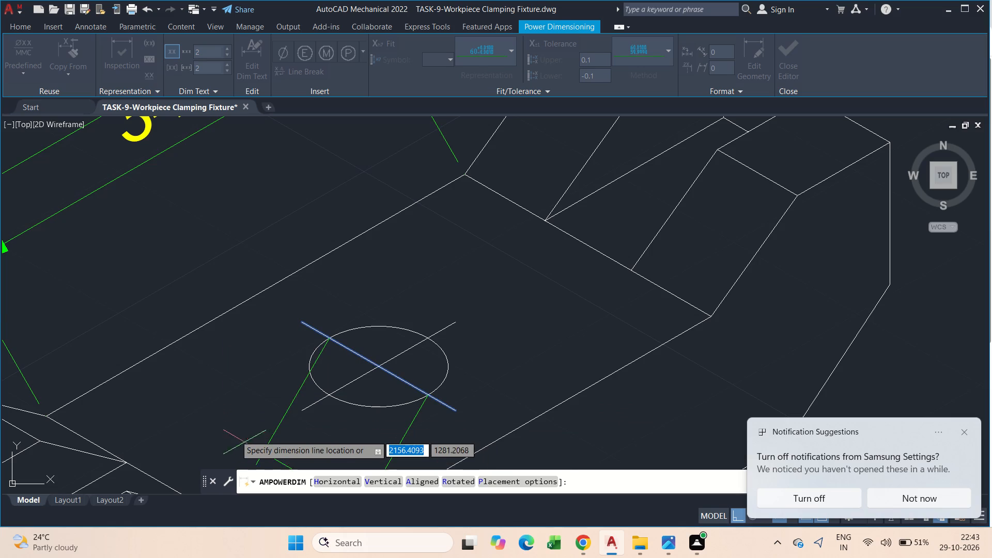
scroll(235, 434, down, 1)
middle_drag(227, 402, 231, 329)
click(241, 358)
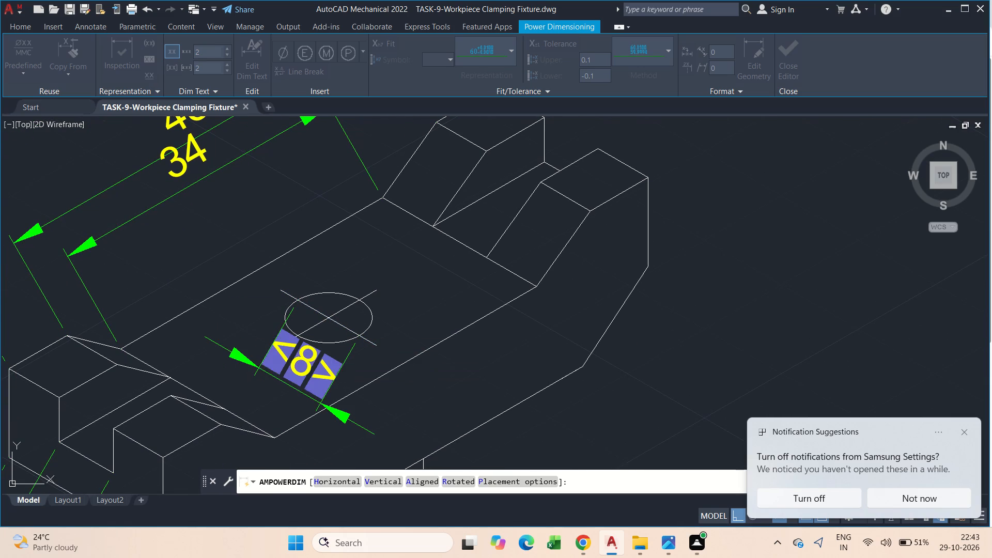
click(250, 415)
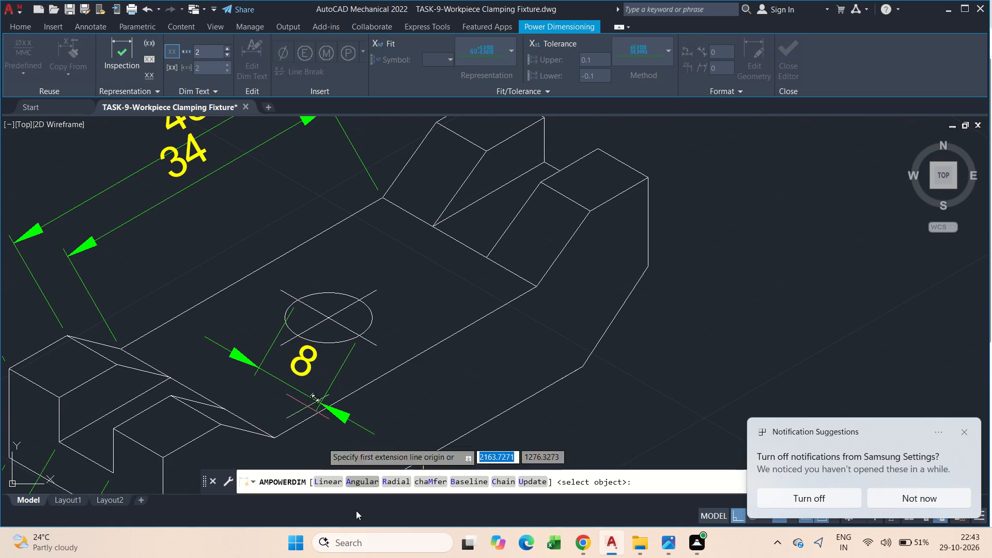
middle_drag(349, 506, 270, 401)
scroll(269, 401, down, 1)
middle_drag(313, 444, 261, 286)
middle_drag(318, 354, 302, 276)
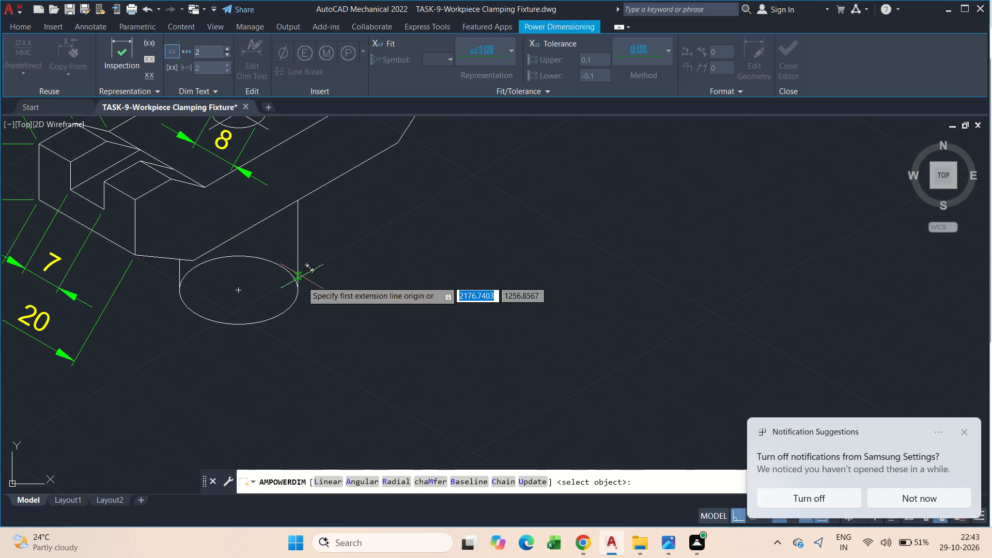
key(Escape)
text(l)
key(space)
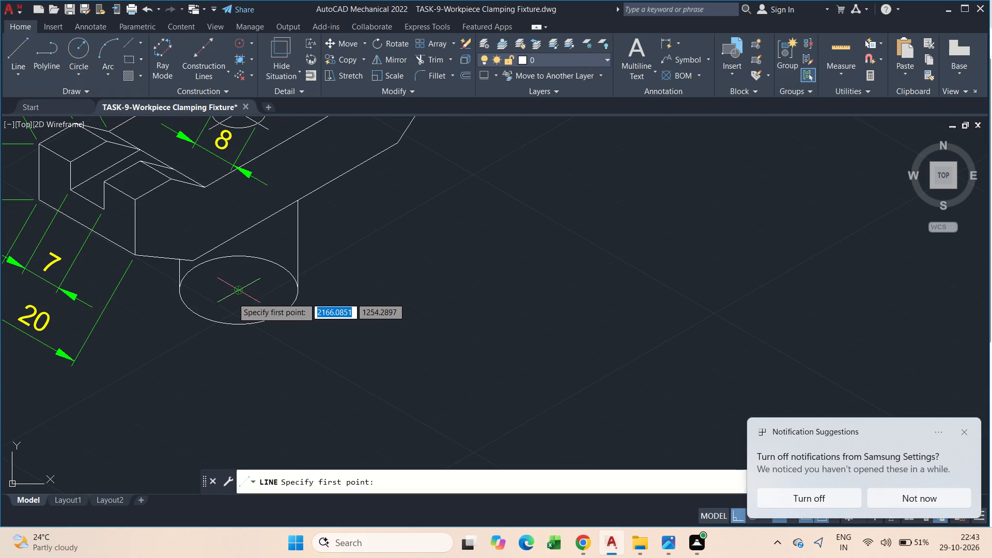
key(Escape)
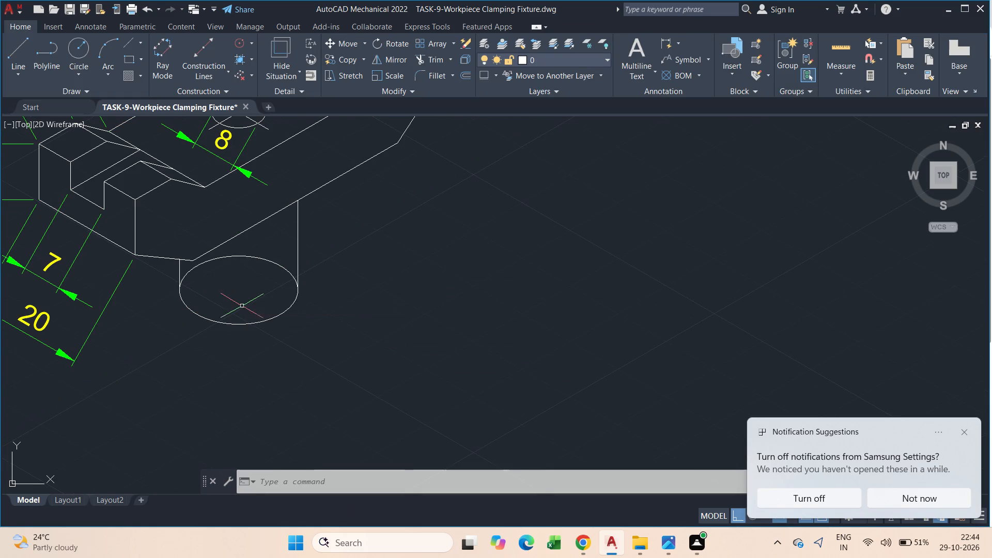
Draw two construction lines through the centre of the cylinder's bottom ellipse, along the lengthwise and crosswise isometric directions.
key(x)
text(l)
key(space)
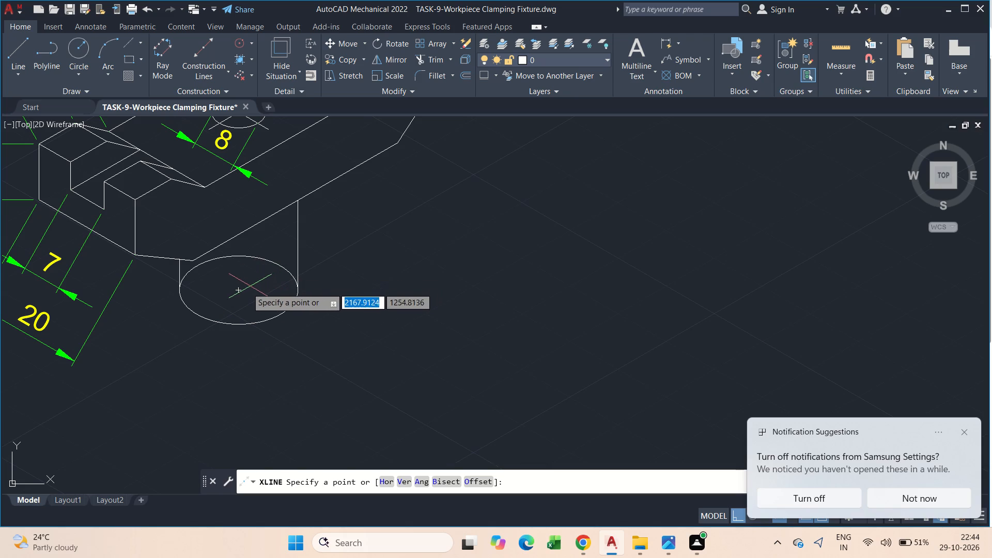
click(239, 289)
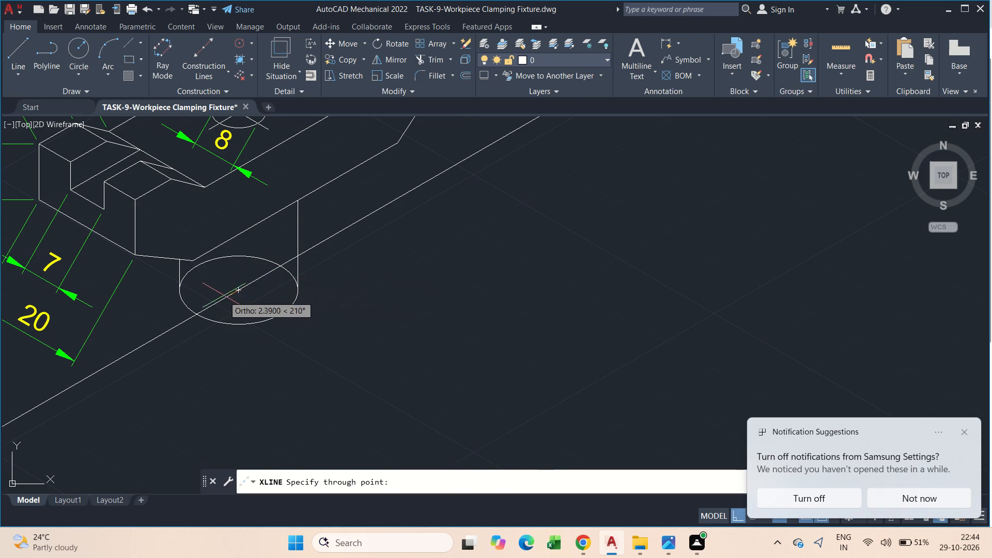
click(223, 297)
key(Escape)
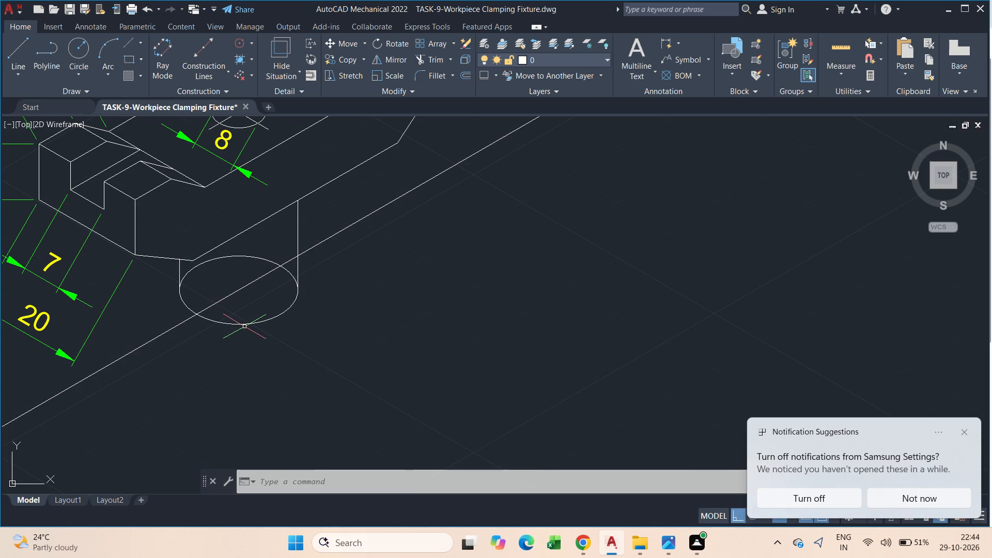
key(x)
text(l)
key(space)
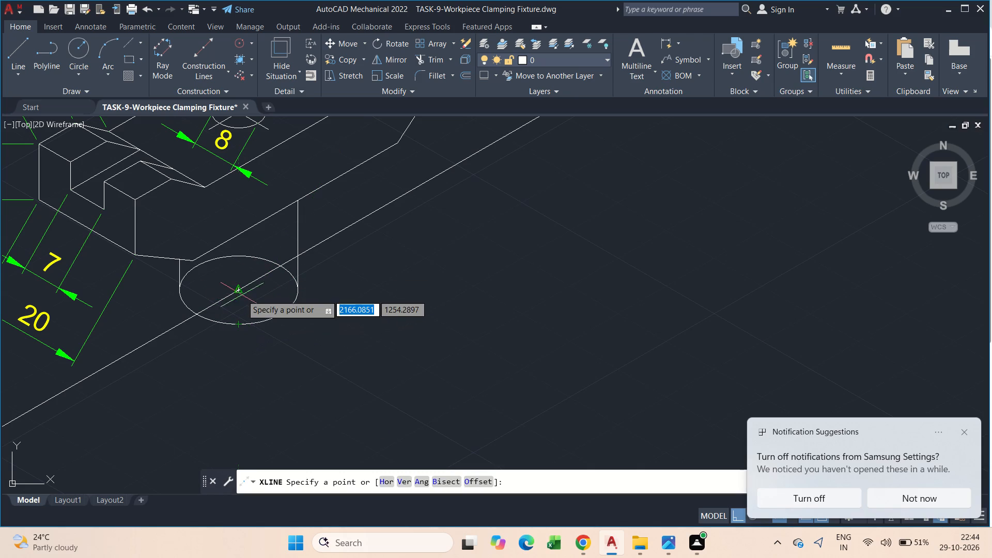
drag(238, 291, 250, 299)
click(338, 364)
key(Escape)
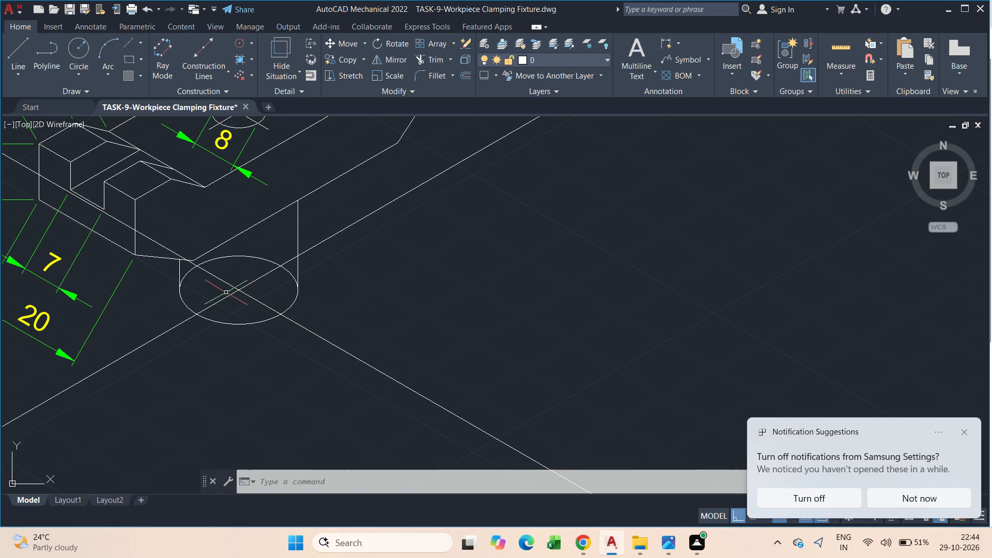
Trim the crosswise construction line where it runs past the body's lower edge beside the cylinder.
scroll(192, 272, up, 3)
text(tr)
key(space)
drag(136, 191, 134, 191)
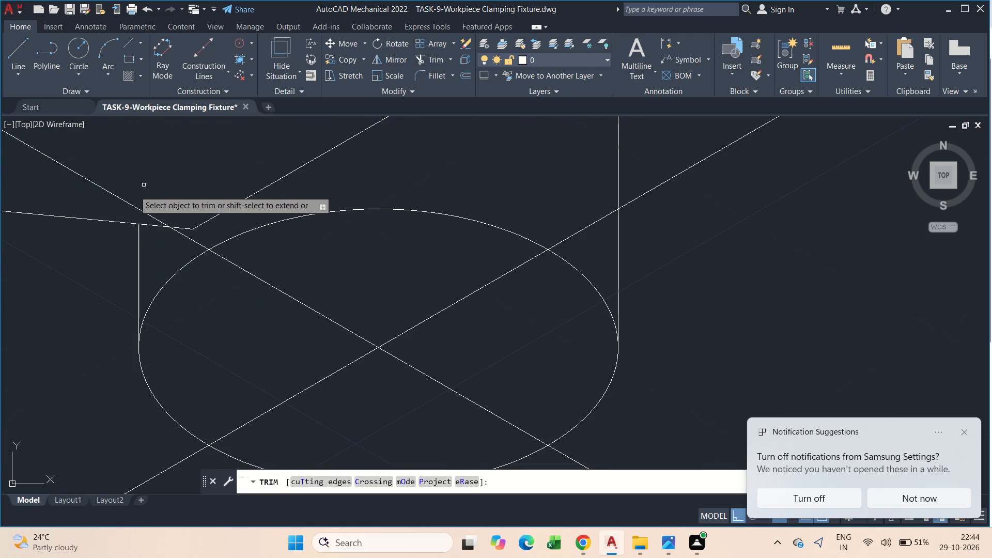
drag(134, 191, 128, 191)
click(110, 196)
scroll(171, 165, down, 2)
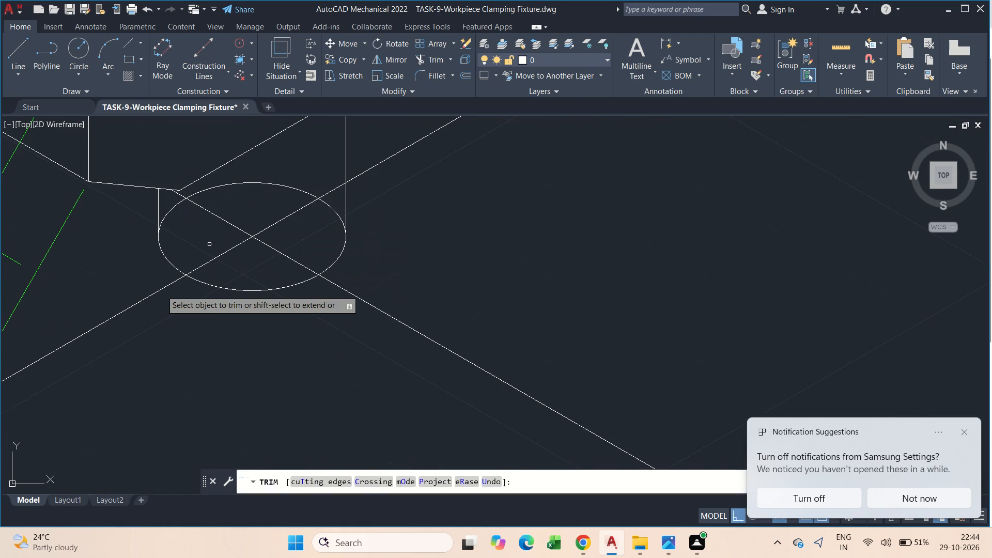
key(Escape)
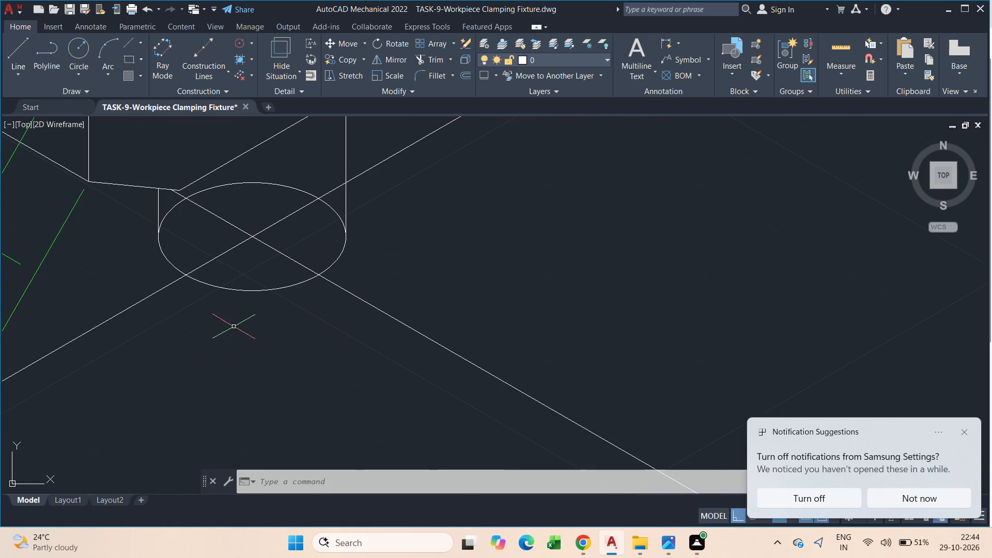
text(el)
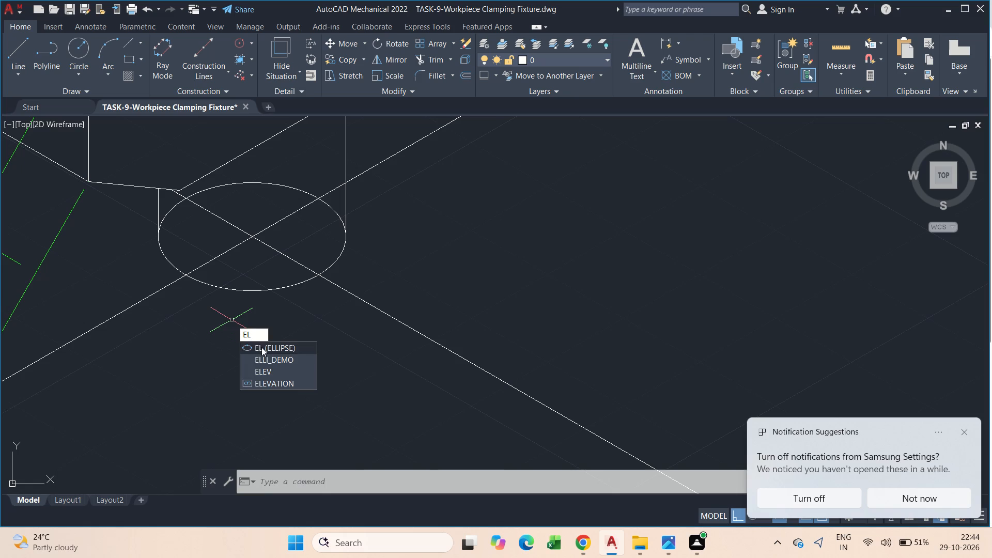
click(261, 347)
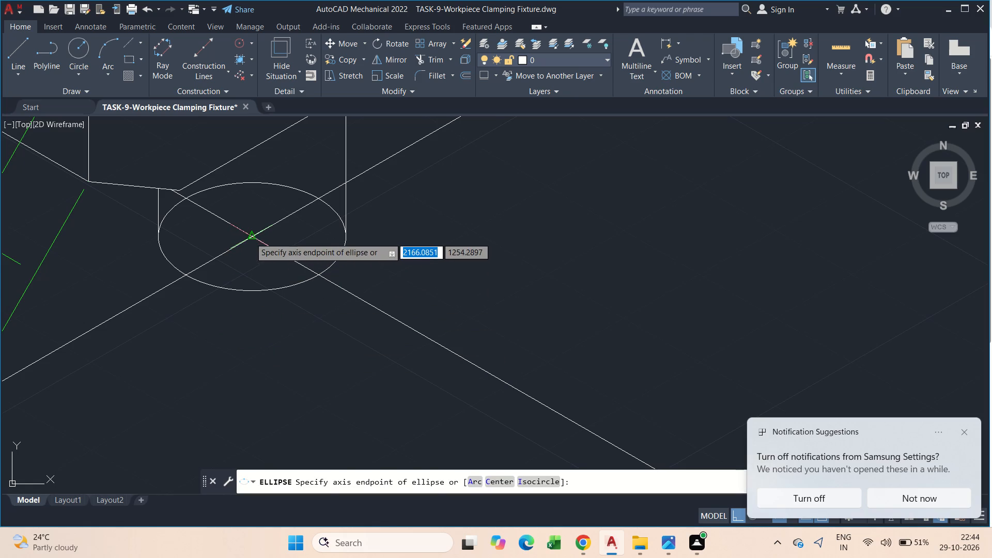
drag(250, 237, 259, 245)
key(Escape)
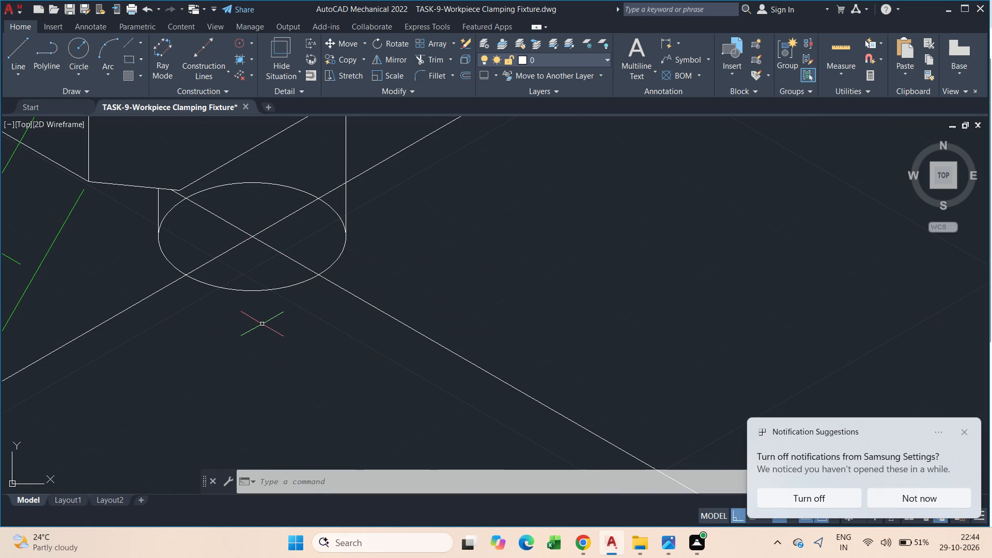
Draw a larger isocircle concentric with the cylinder's bottom ellipse as a trimming boundary.
key(e)
key(l)
click(298, 353)
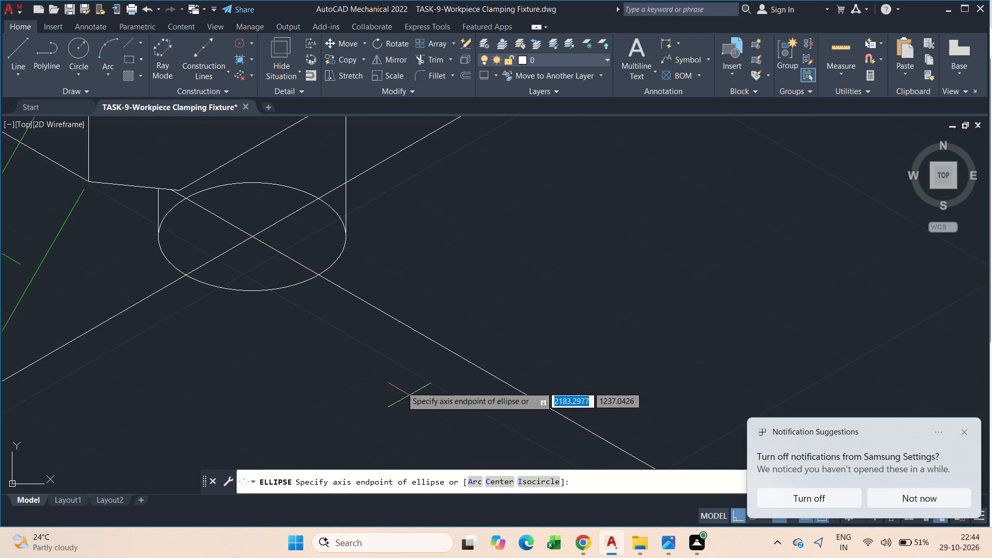
key(i)
key(space)
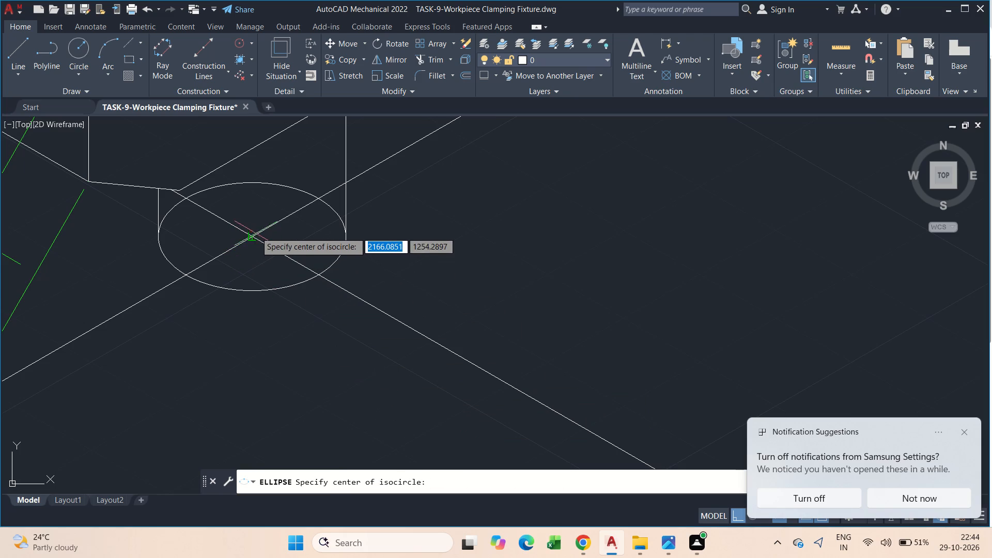
click(251, 236)
click(359, 303)
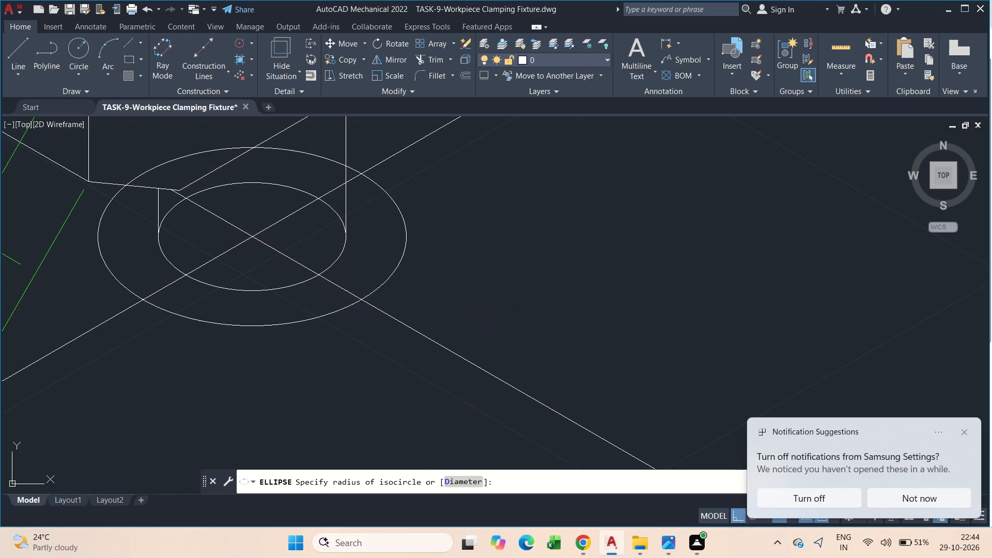
scroll(267, 302, down, 1)
key(Escape)
Trim the ends of both construction lines that extend outside the larger isocircle.
text(tr)
key(space)
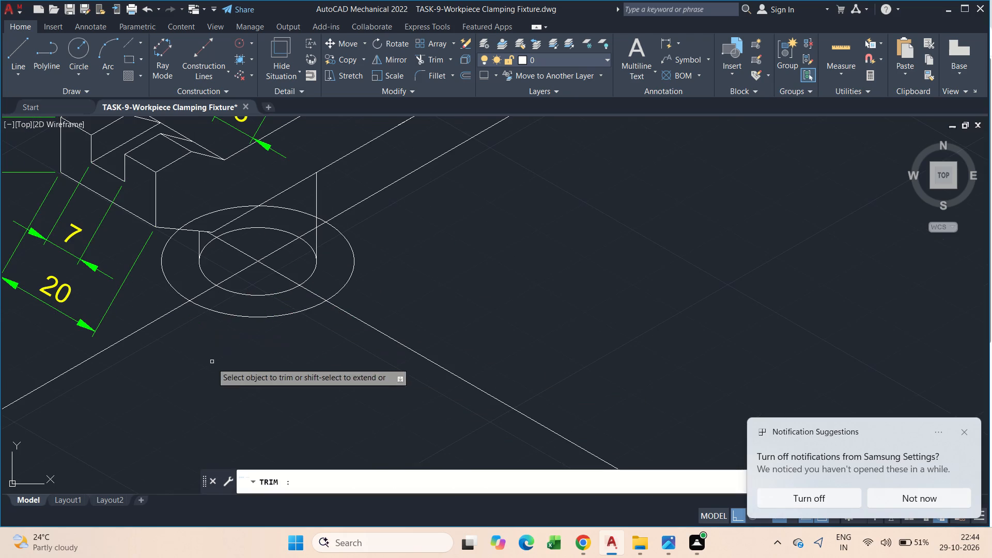
drag(160, 317, 167, 322)
drag(412, 330, 359, 387)
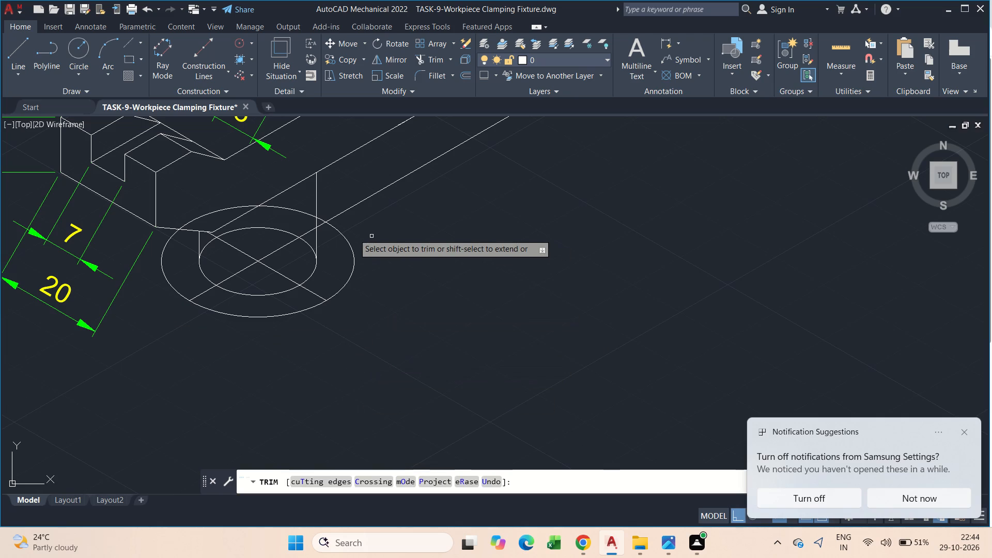
drag(349, 205, 362, 218)
key(Escape)
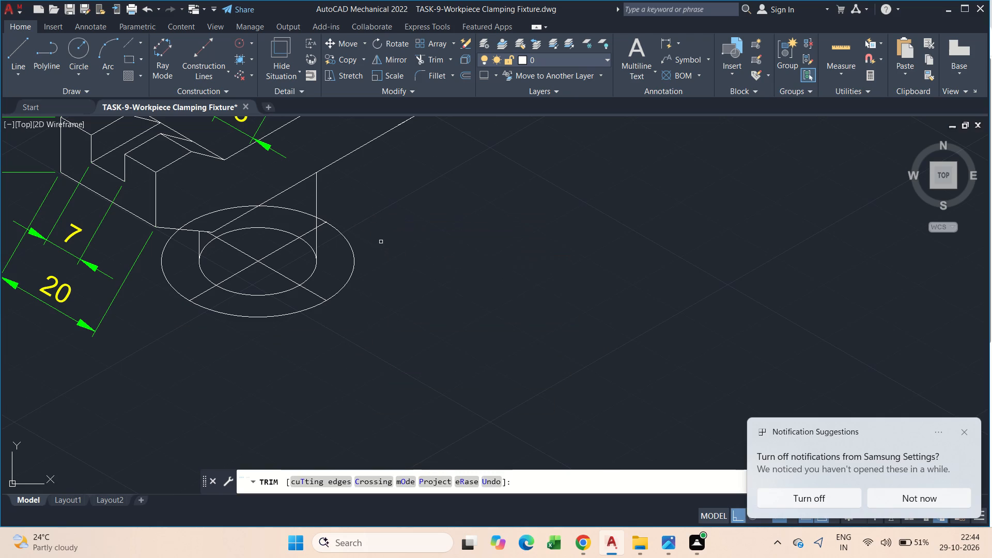
middle_drag(300, 239, 303, 252)
scroll(303, 253, down, 1)
key(Escape)
Delete the larger isocircle around the cylinder's bottom ellipse.
scroll(346, 289, up, 4)
drag(333, 266, 317, 258)
drag(276, 232, 299, 265)
key(Delete)
scroll(311, 300, down, 4)
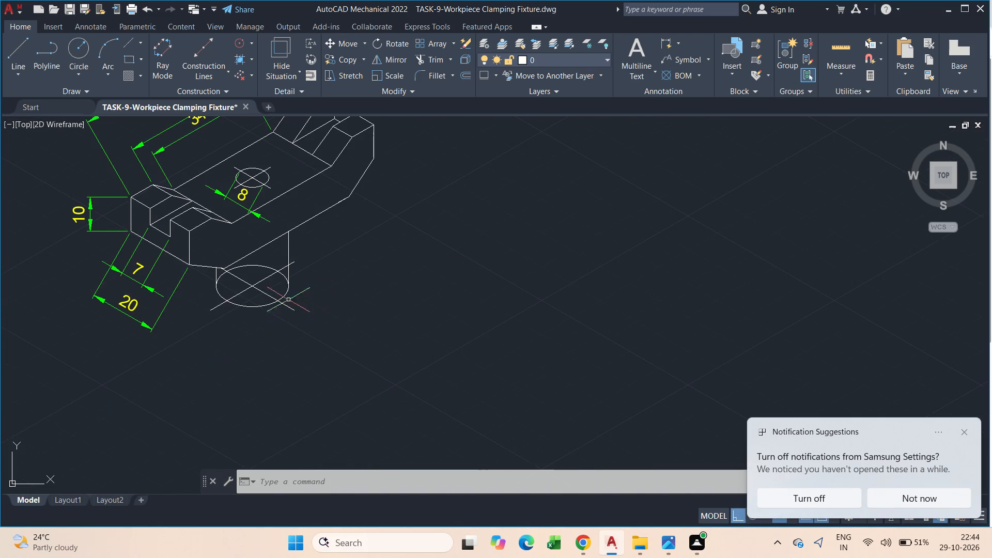
Draw an isocircle of about 10 radius centred on the cylinder's bottom ellipse, slightly larger than the ellipse.
scroll(273, 280, up, 4)
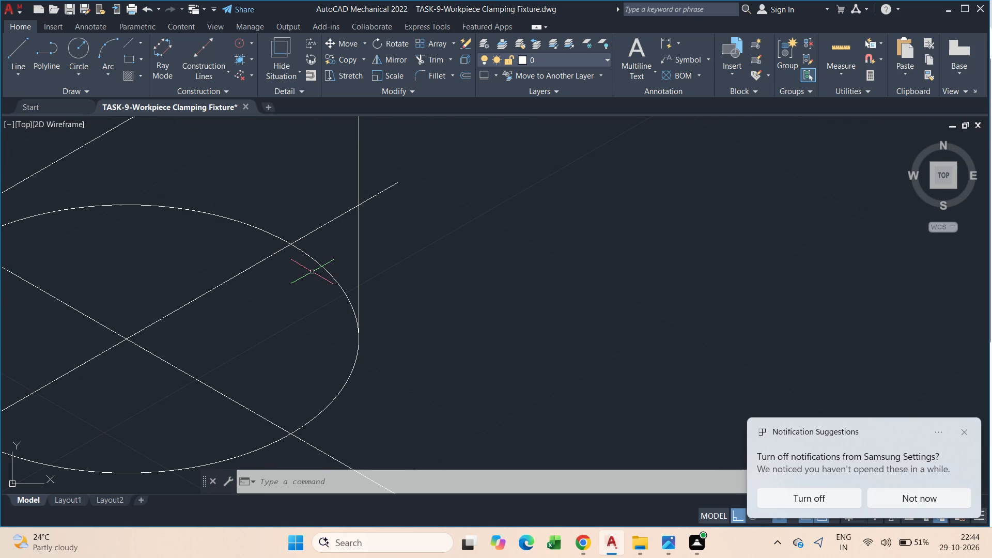
text(el)
click(364, 305)
click(526, 476)
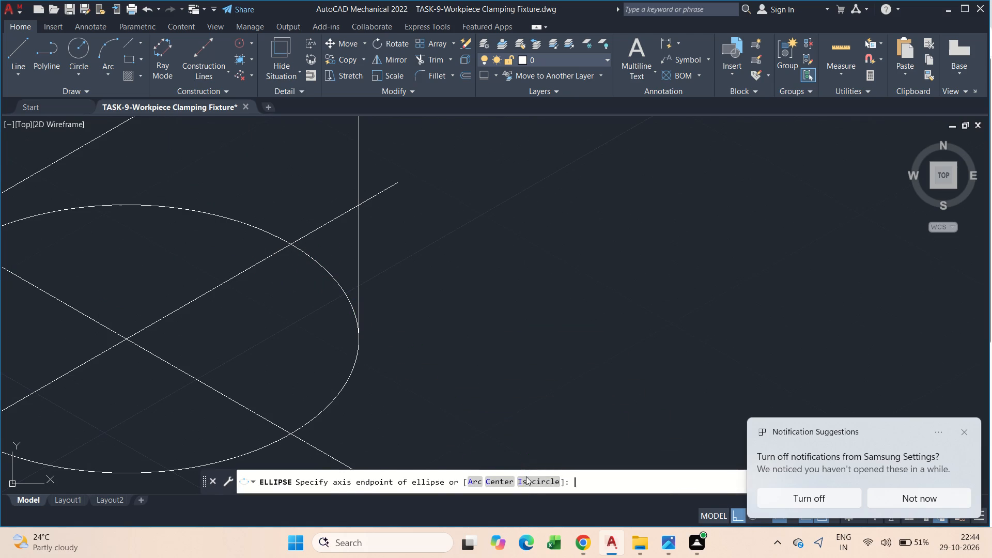
scroll(335, 323, down, 1)
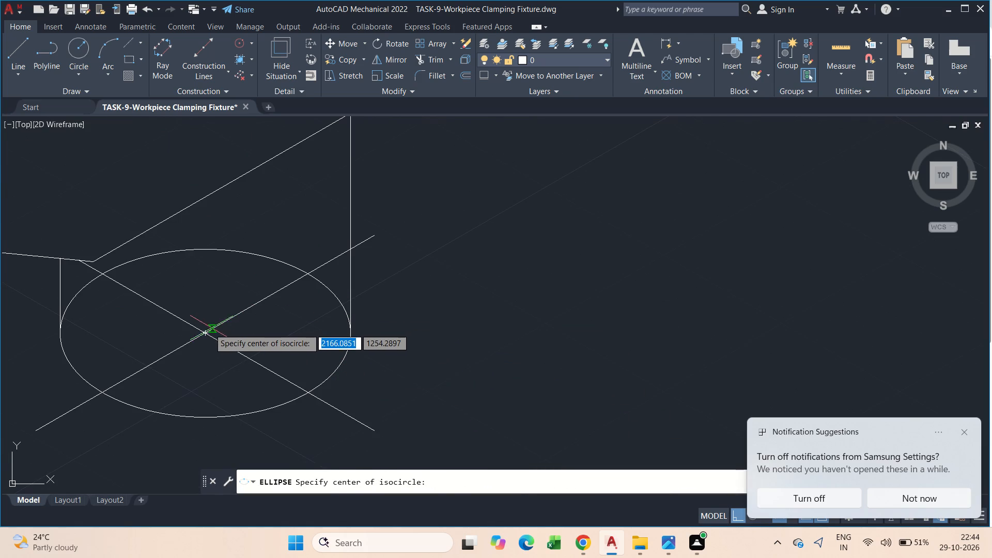
click(206, 330)
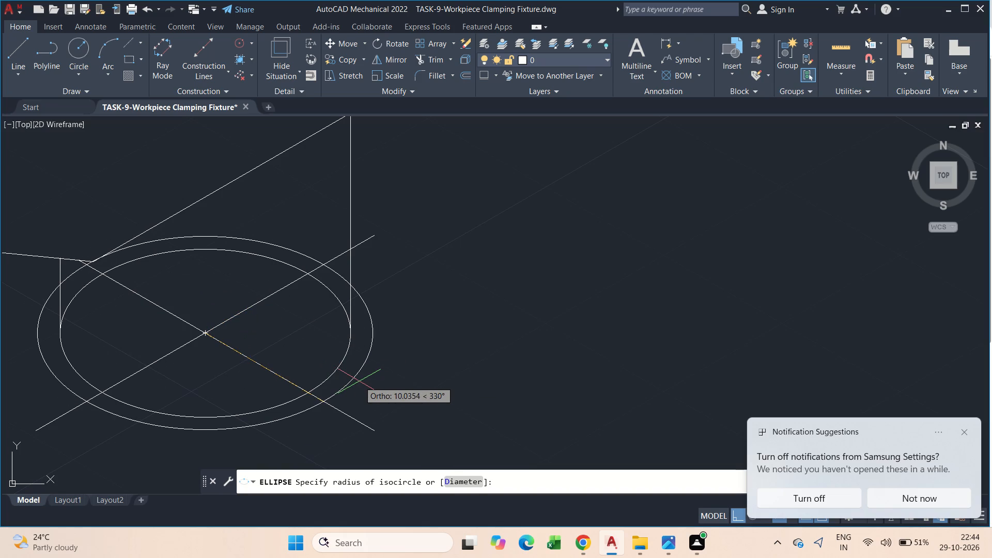
click(359, 381)
key(Escape)
Trim the ends of the cylinder's two centre lines that extend beyond the new outer isocircle.
scroll(87, 250, up, 3)
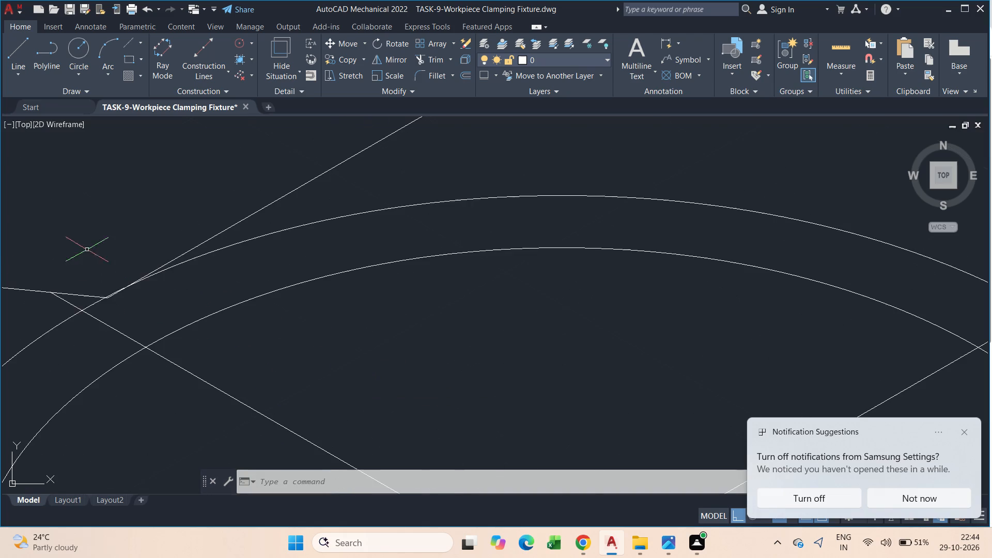
text(tr)
key(space)
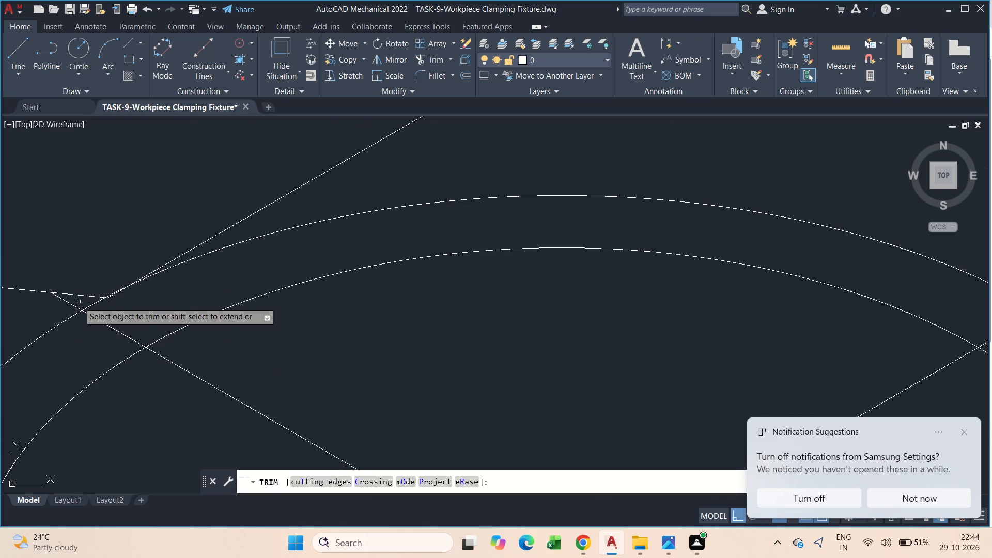
click(73, 308)
scroll(73, 308, down, 1)
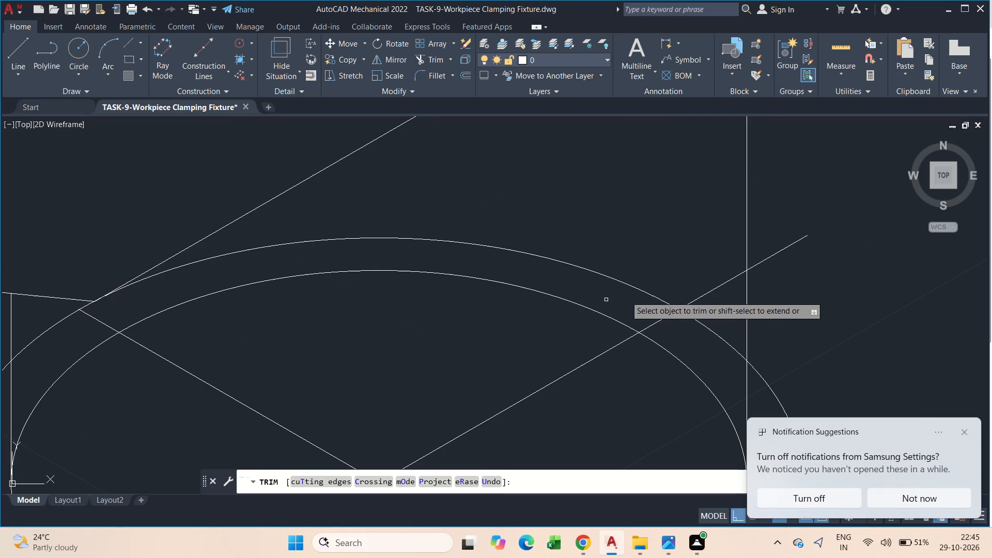
click(696, 298)
drag(769, 287, 770, 271)
drag(774, 244, 789, 281)
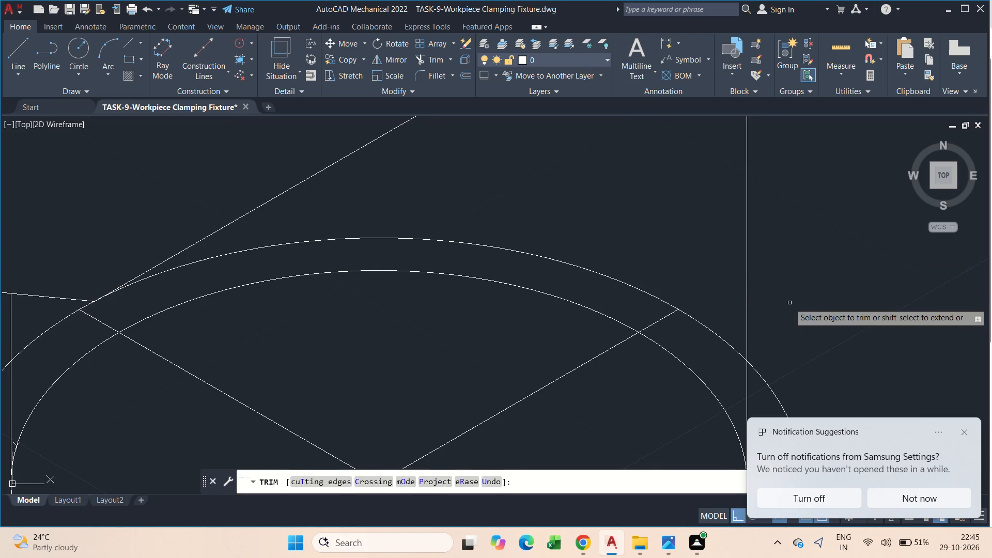
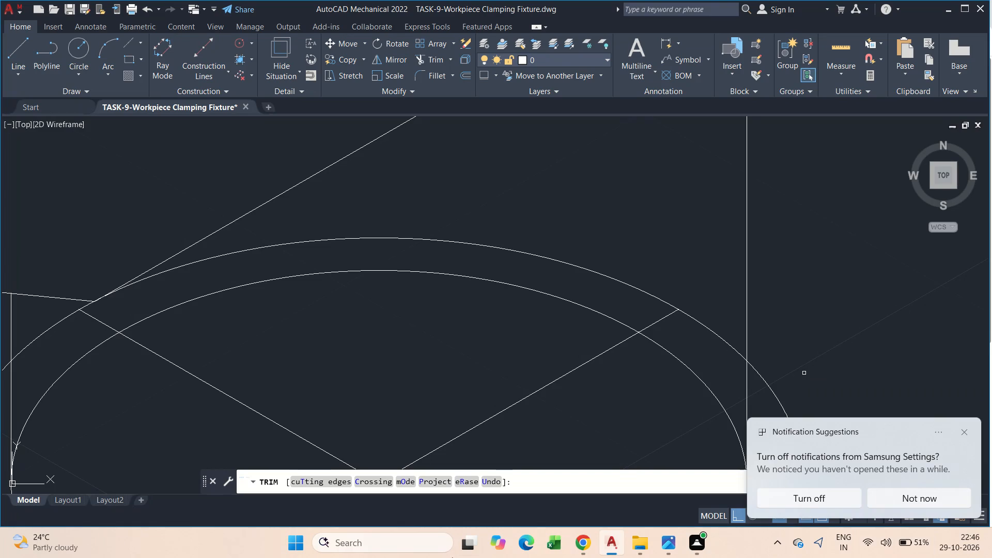
Trim the remaining centre line ends that extend beyond the outer isocircle around the cylinder's bottom ellipse.
scroll(410, 371, down, 2)
scroll(487, 373, up, 2)
scroll(499, 367, down, 3)
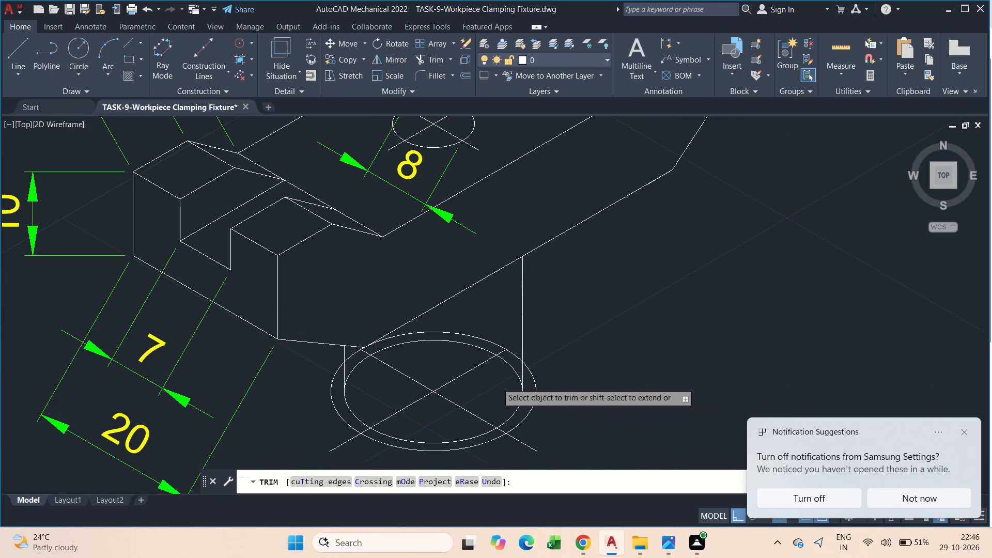
middle_drag(497, 389, 488, 361)
click(516, 416)
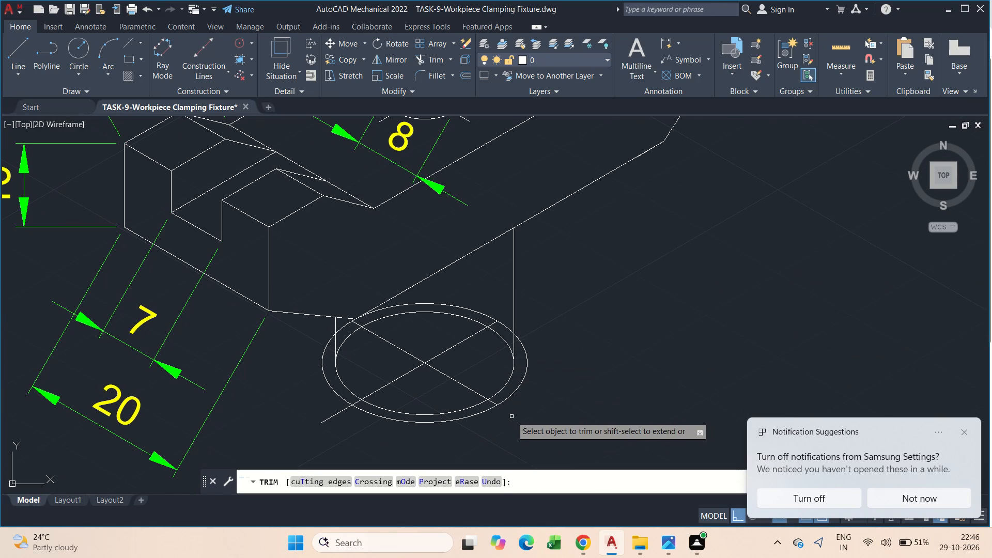
click(322, 423)
key(Escape)
Delete the outer isocircle around the cylinder's bottom ellipse.
scroll(432, 404, up, 2)
click(441, 453)
click(435, 451)
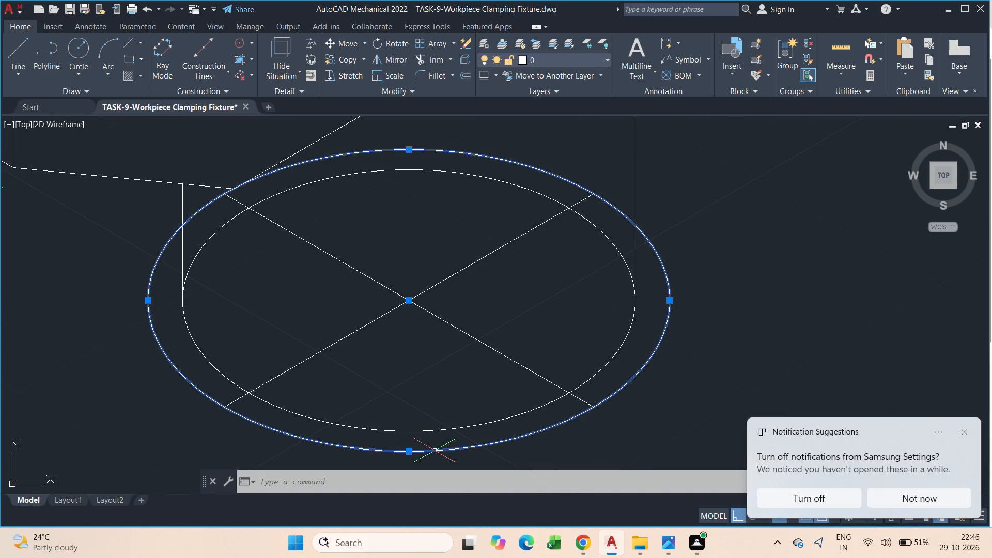
key(Delete)
Set the linetype of the two centre lines on the cylinder's bottom ellipse to AM_ISO08W050x2.
scroll(444, 421, down, 2)
middle_drag(433, 413, 499, 349)
scroll(481, 320, up, 1)
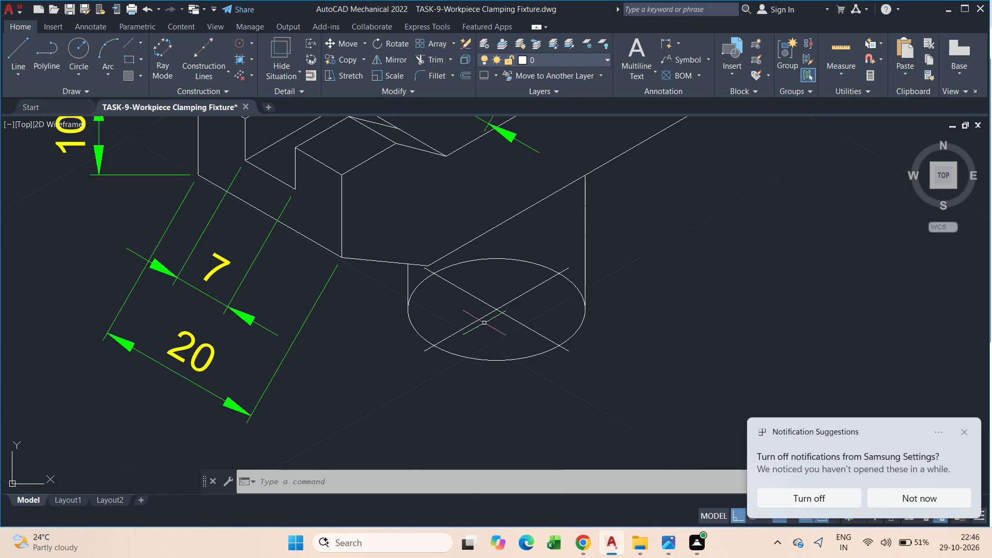
scroll(481, 320, down, 2)
middle_click(482, 319)
scroll(482, 319, up, 3)
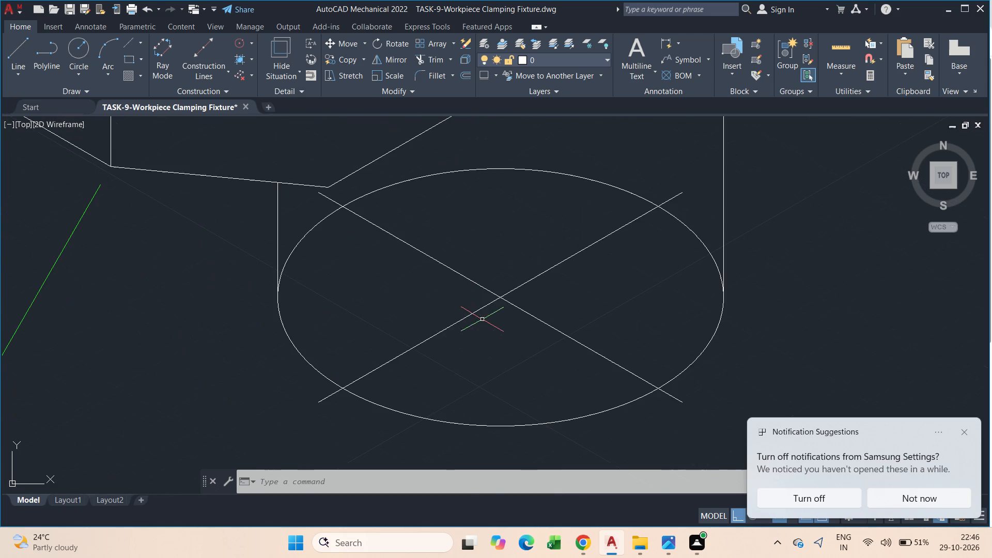
drag(510, 336, 496, 314)
click(466, 269)
right_click(466, 269)
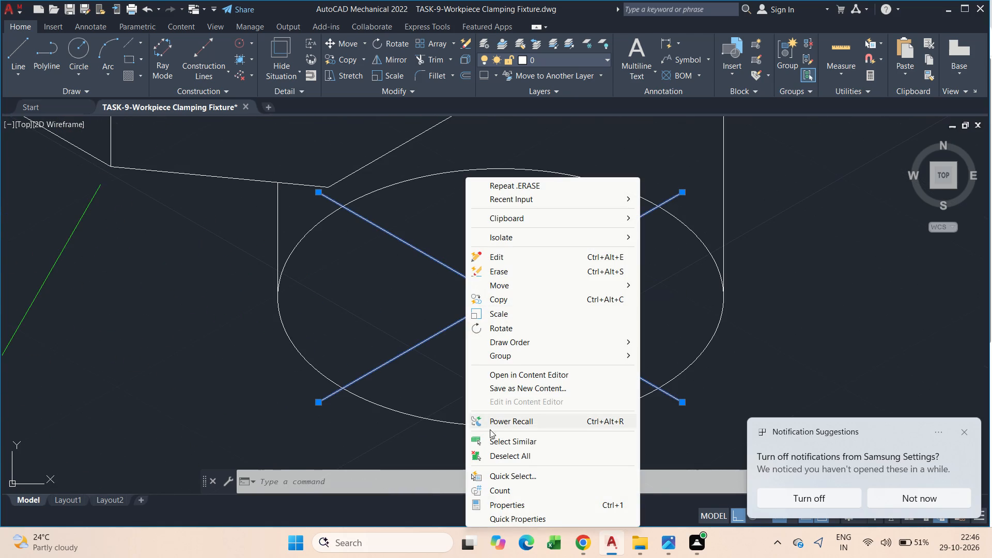
click(520, 504)
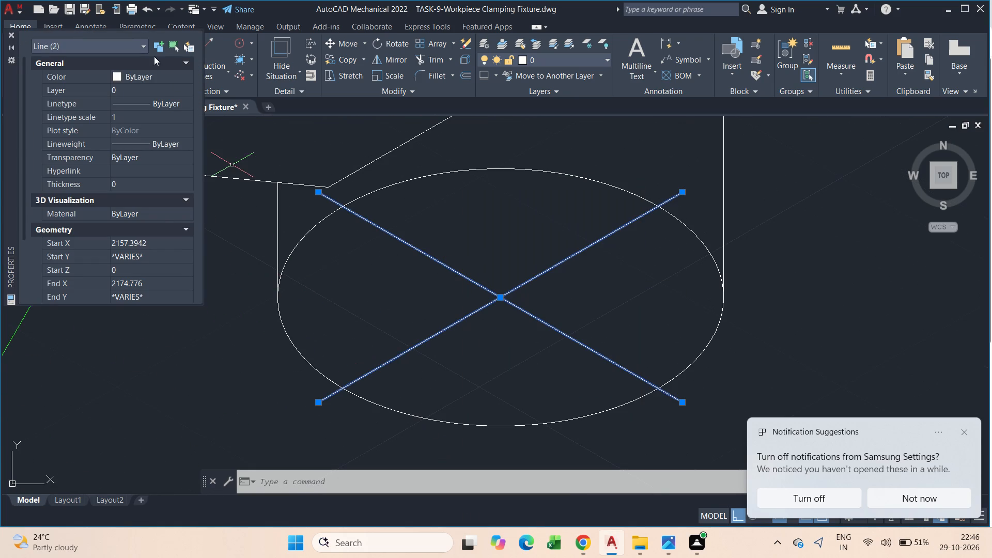
double_click(165, 101)
scroll(148, 152, down, 1)
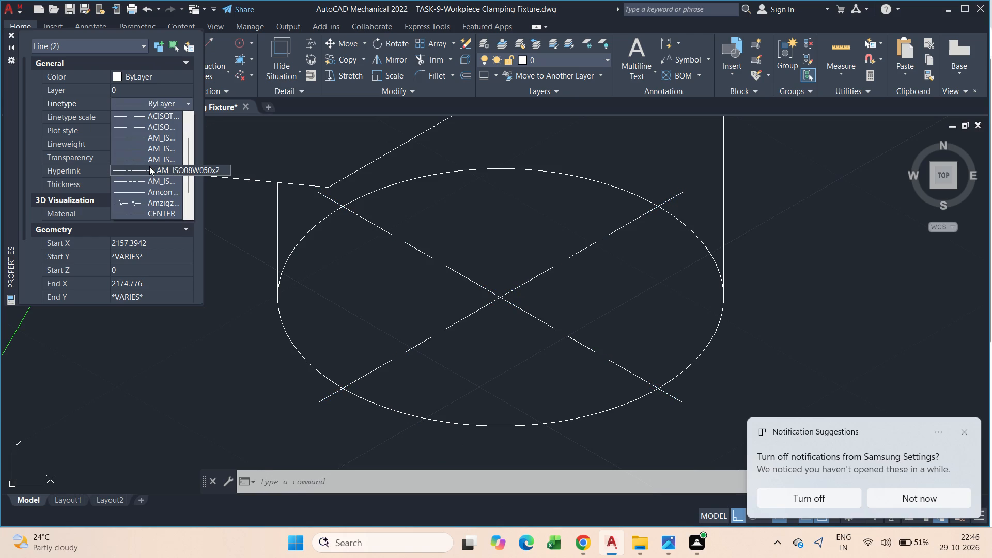
click(149, 166)
scroll(473, 271, down, 4)
middle_drag(473, 271, 488, 346)
key(Escape)
Give the hole's two centre lines the CENTER linetype and a linetype scale of 25.
scroll(483, 219, up, 3)
scroll(516, 337, up, 3)
drag(528, 373, 504, 351)
click(466, 301)
click(167, 99)
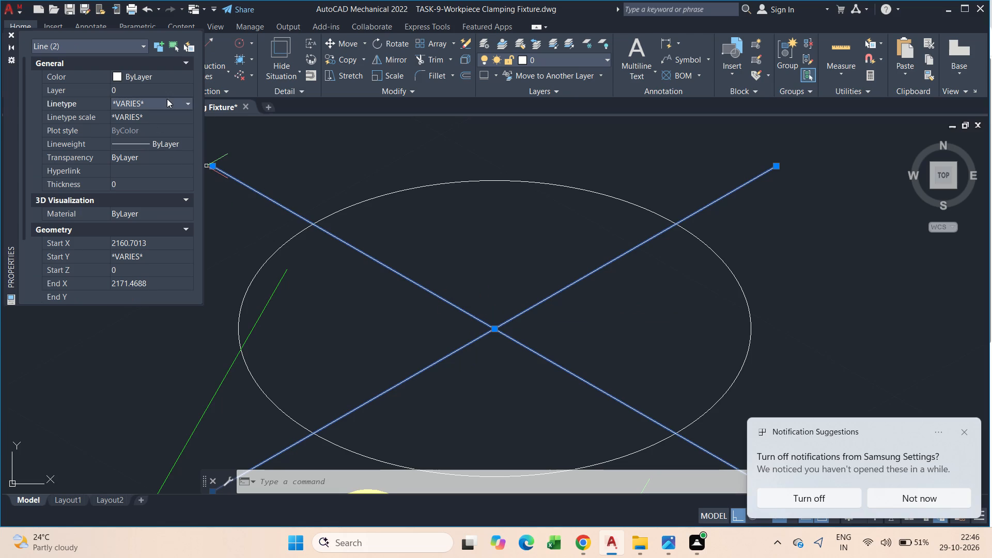
click(167, 99)
scroll(157, 139, down, 2)
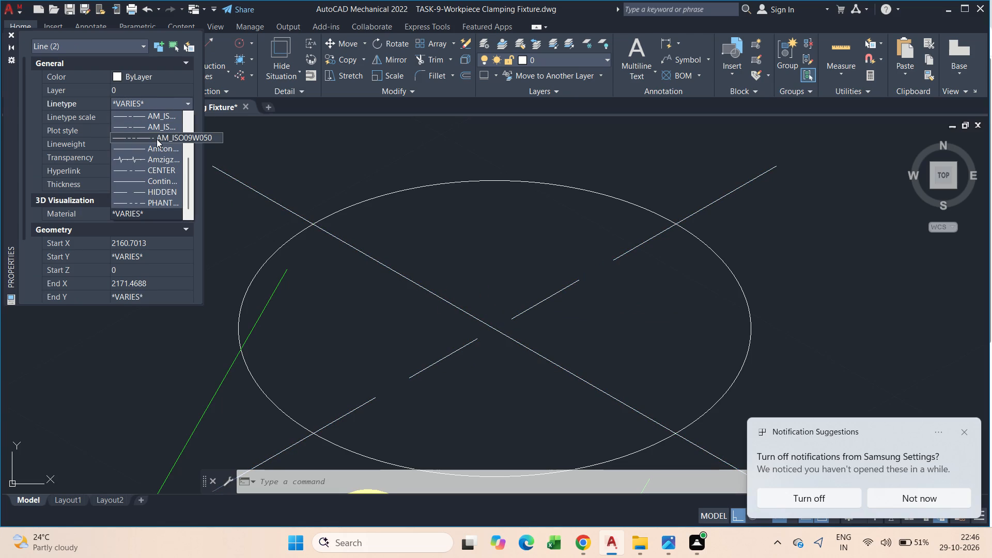
click(157, 166)
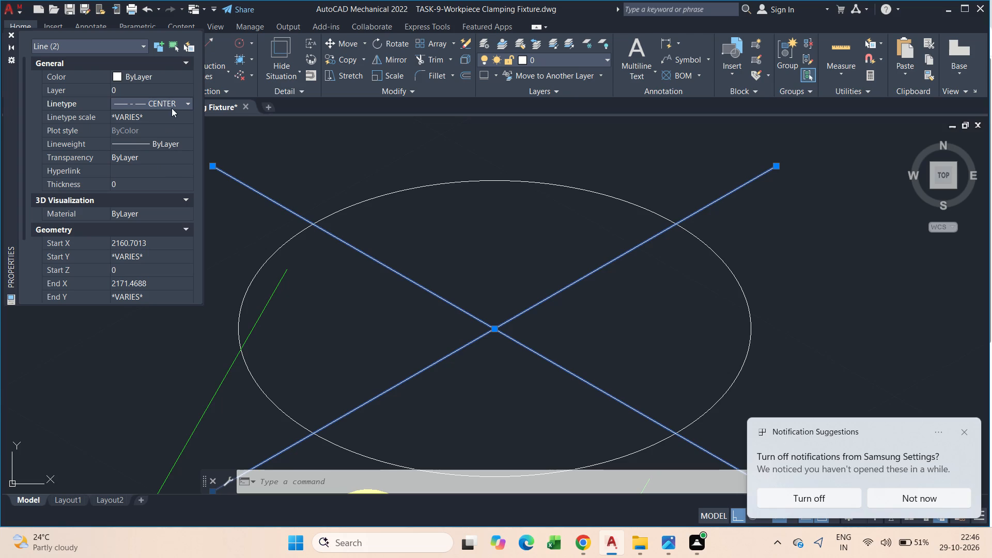
click(163, 115)
text(25)
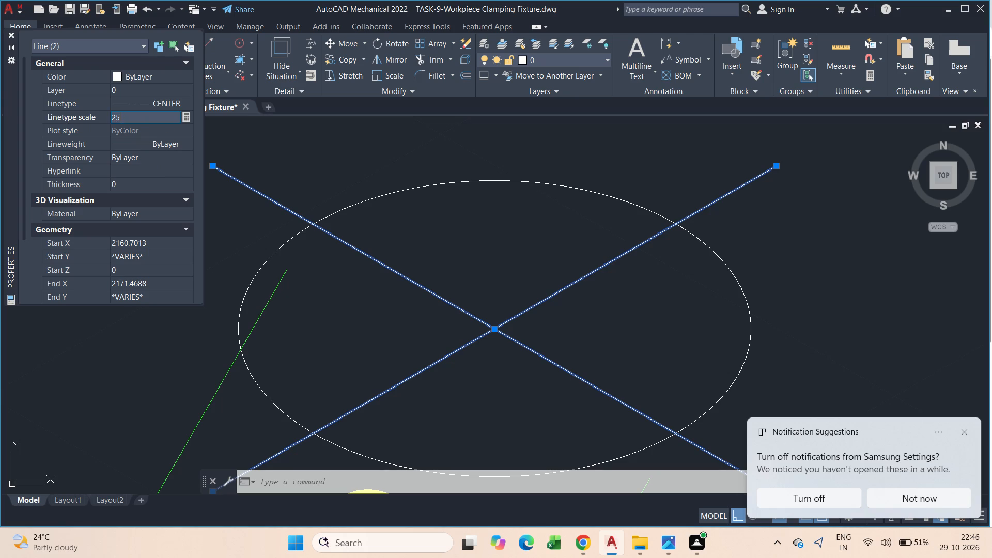
key(Return)
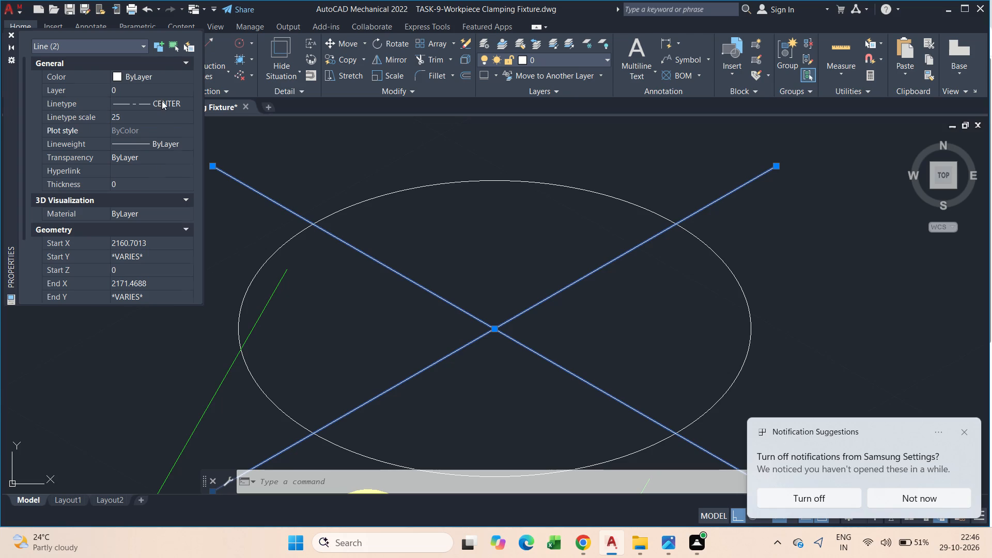
click(162, 101)
key(Escape)
Inspect the hole's centre lines and their linetype properties, and review the whole dimensioned fixture.
scroll(505, 343, down, 2)
drag(509, 354, 477, 329)
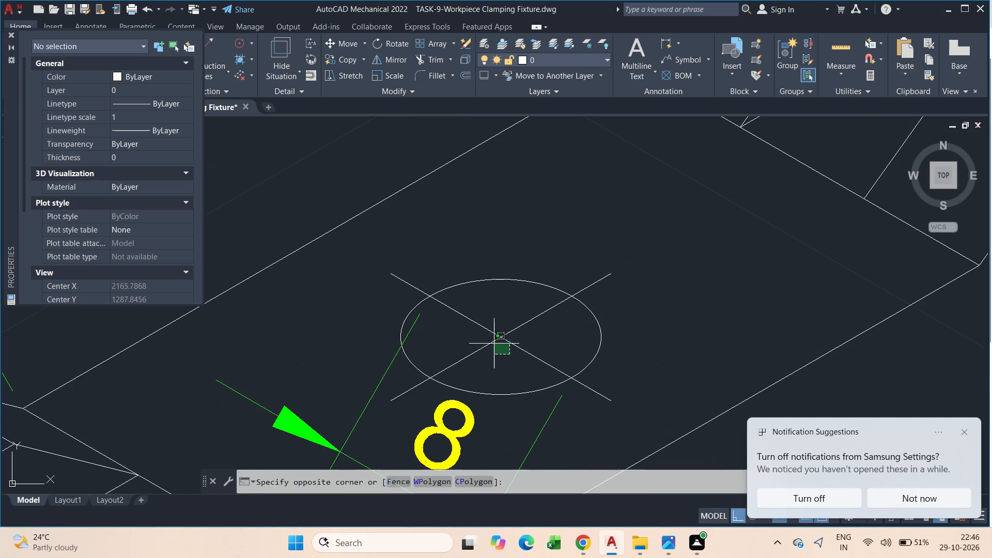
click(459, 306)
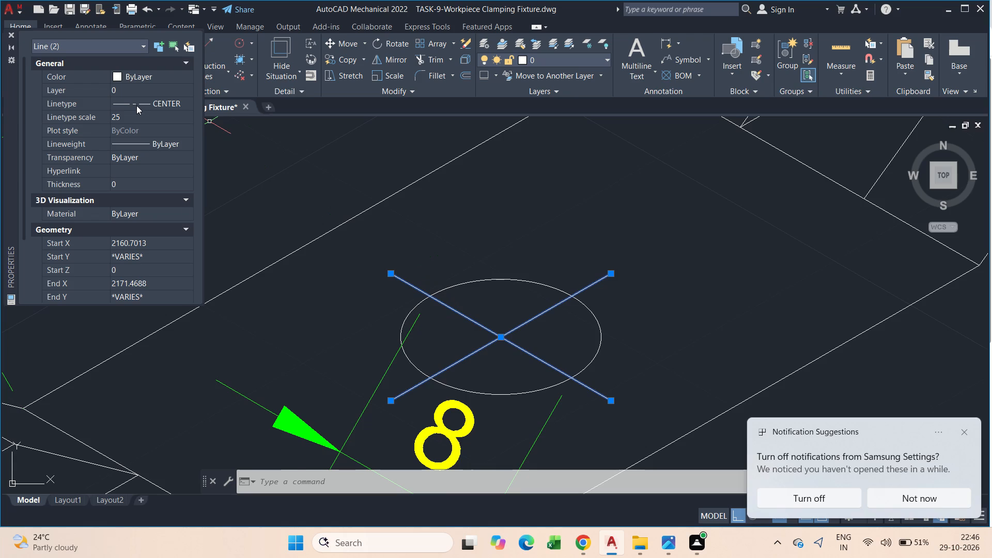
key(Escape)
scroll(470, 240, down, 3)
middle_drag(501, 290, 436, 257)
key(Escape)
scroll(454, 347, up, 1)
middle_drag(442, 348, 421, 371)
scroll(421, 371, down, 1)
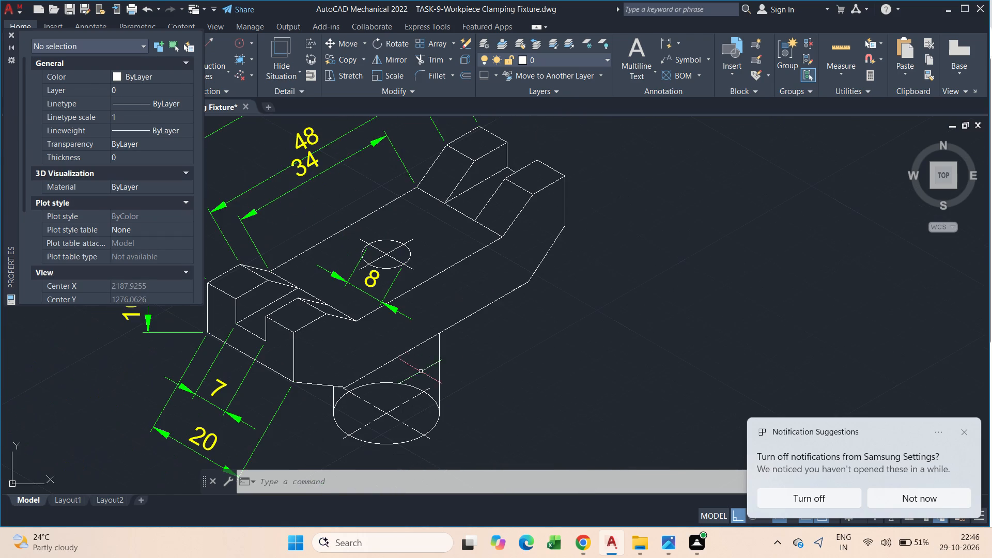
scroll(445, 299, down, 2)
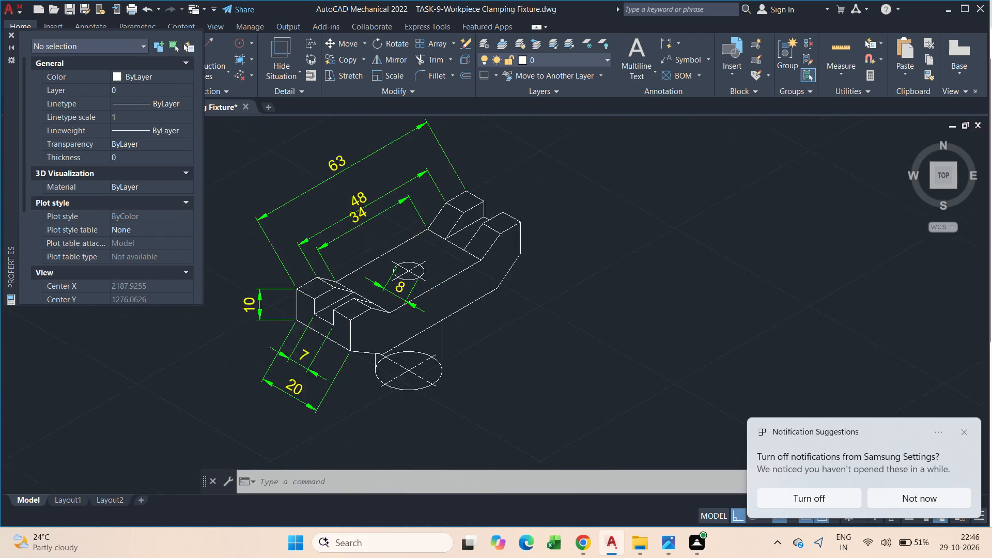
middle_drag(445, 299, 442, 309)
key(Escape)
scroll(426, 274, up, 1)
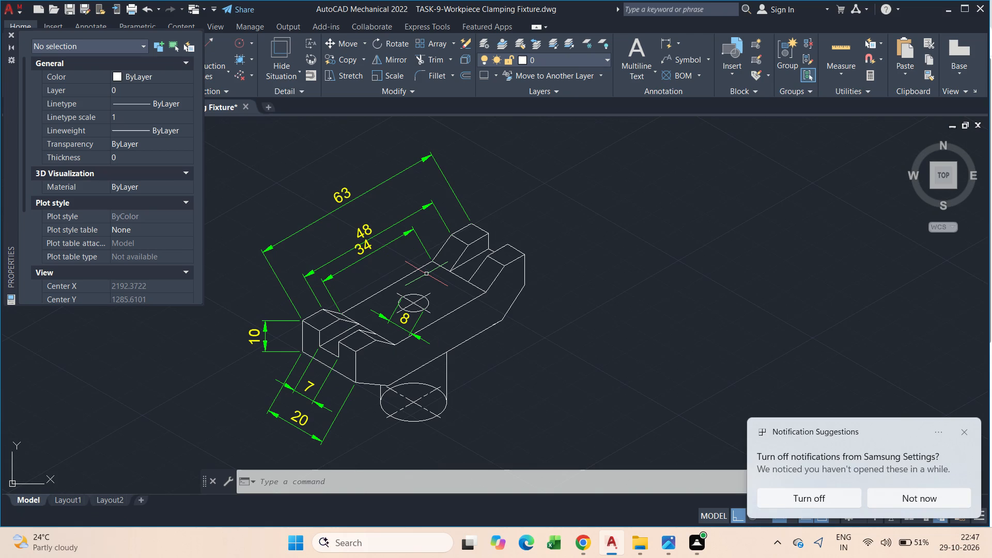
Dismiss the Notification Suggestions pop-up.
click(963, 431)
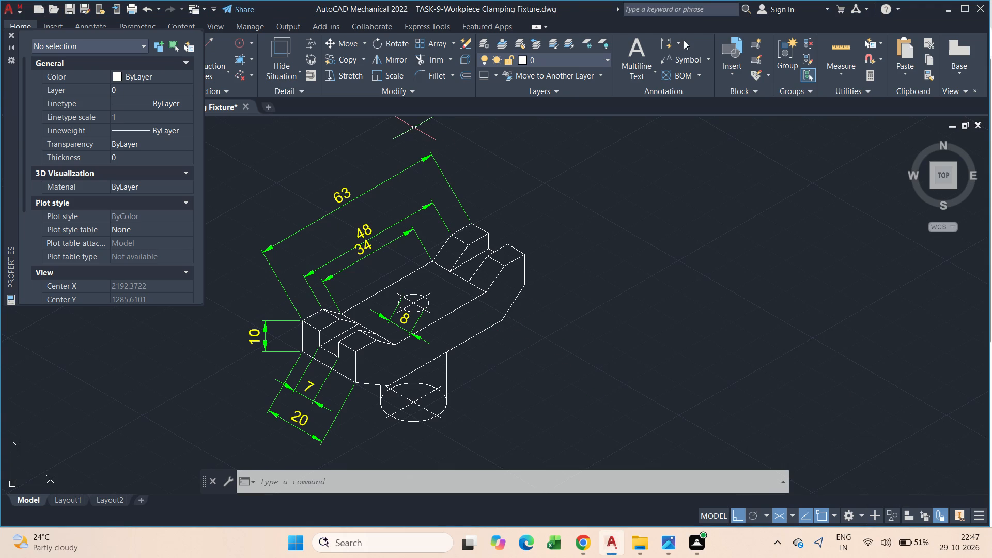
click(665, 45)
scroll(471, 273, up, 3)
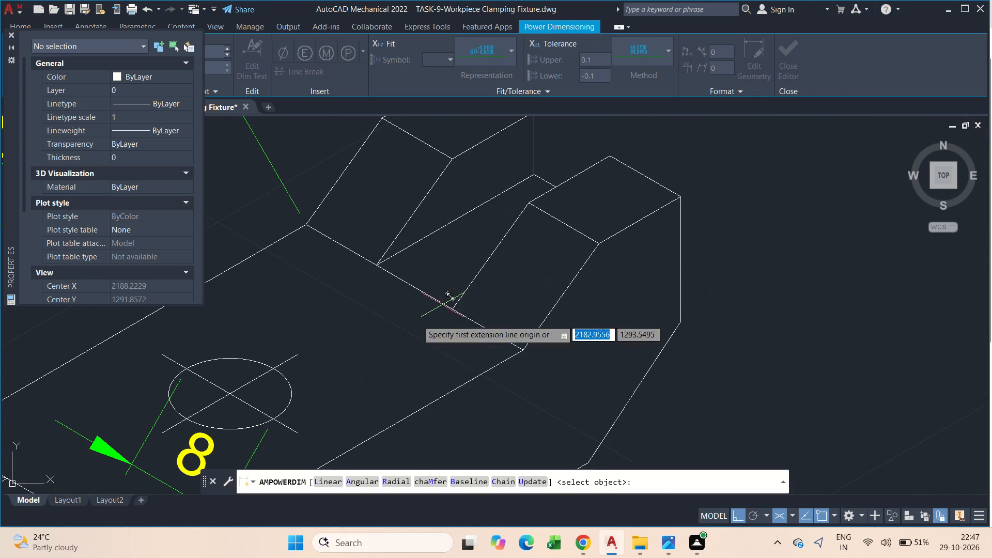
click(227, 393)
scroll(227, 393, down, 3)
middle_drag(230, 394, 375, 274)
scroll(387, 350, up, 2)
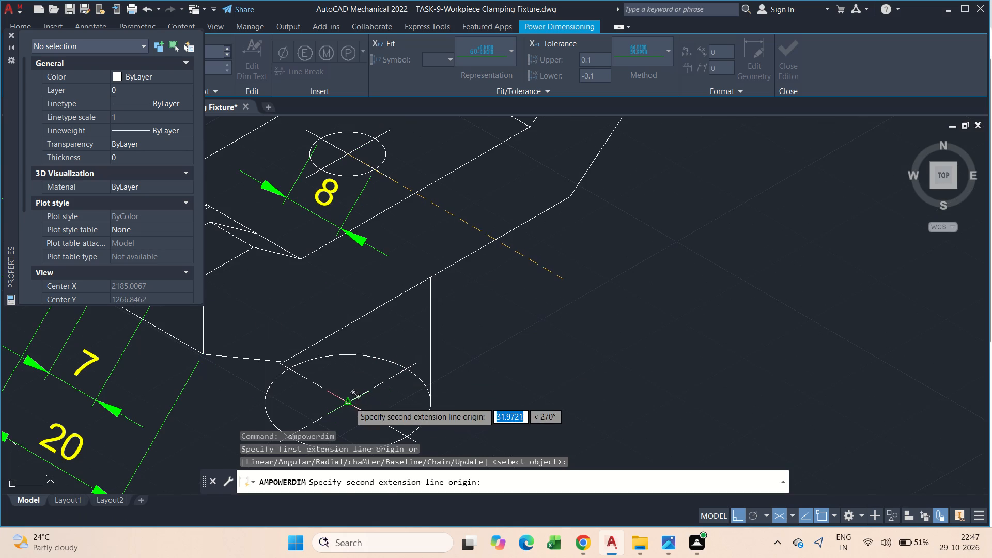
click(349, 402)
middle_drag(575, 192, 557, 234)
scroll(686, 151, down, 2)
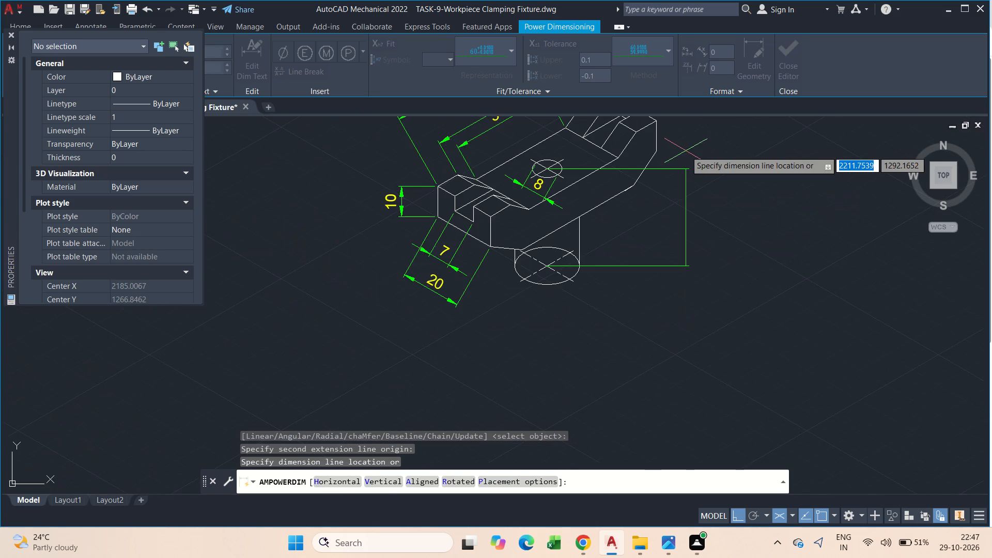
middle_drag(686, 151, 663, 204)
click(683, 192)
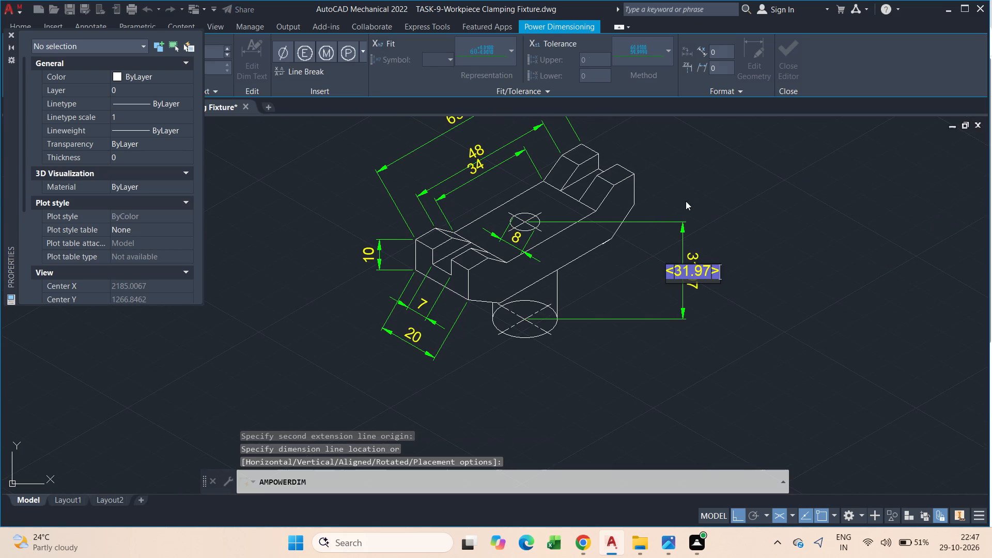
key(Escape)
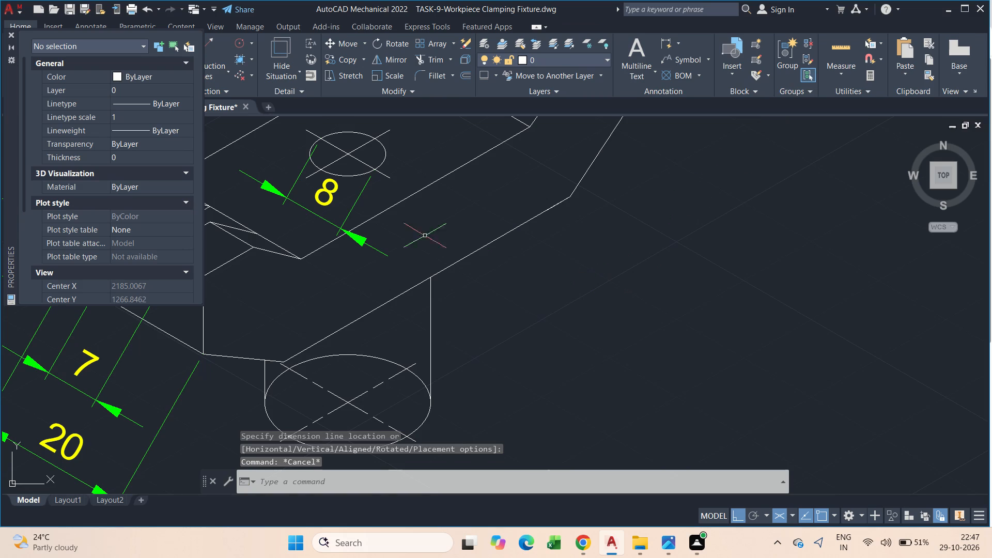
Add a vertical power dimension from the hole's centre to the centre of the cylinder's bottom ellipse, placed beside the fixture.
click(667, 46)
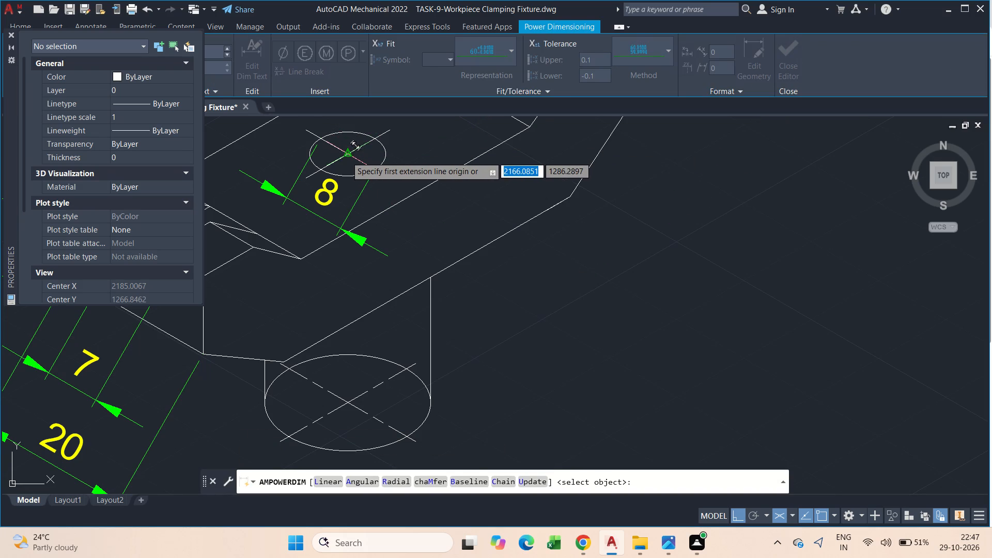
scroll(346, 157, up, 4)
middle_drag(351, 160, 386, 193)
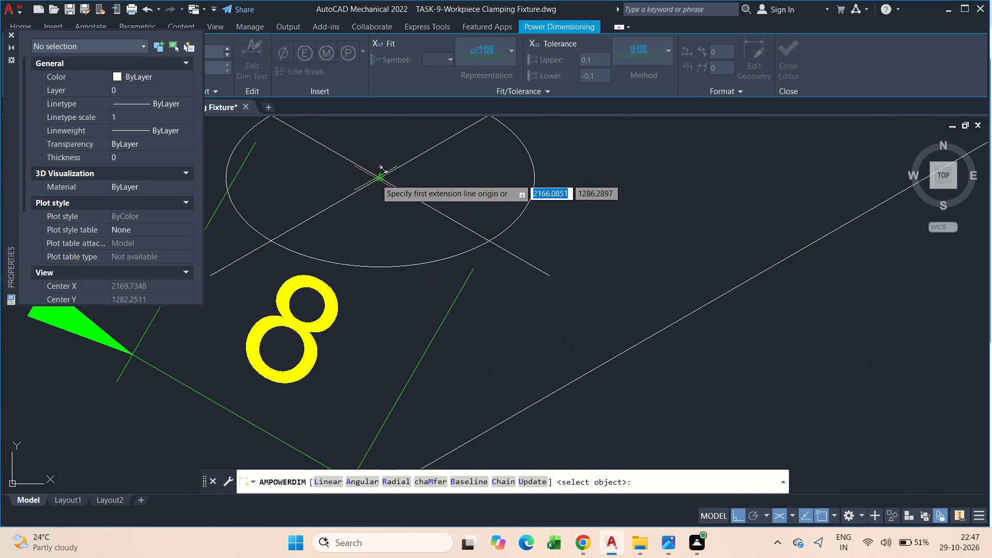
click(376, 179)
scroll(376, 179, down, 4)
middle_drag(415, 263, 439, 82)
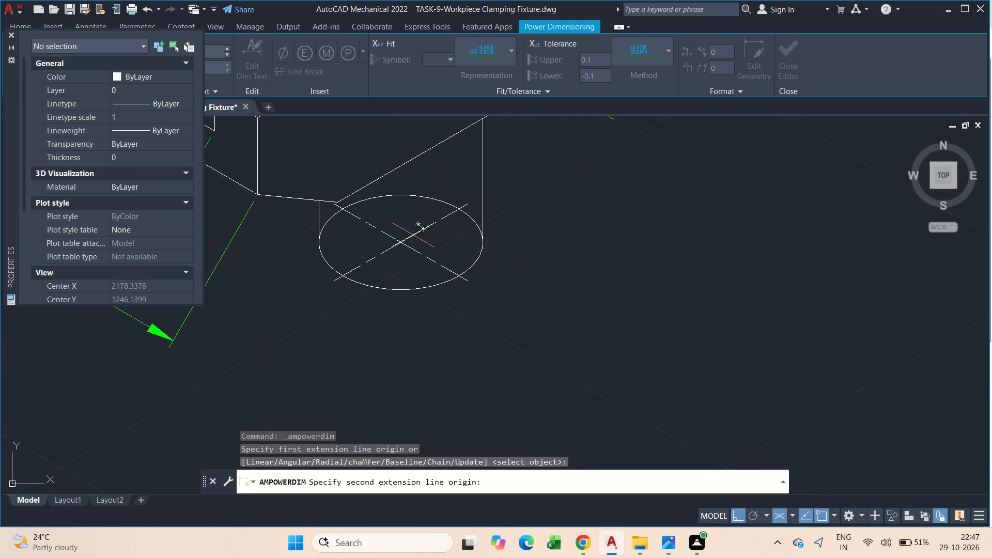
click(401, 239)
middle_drag(570, 239, 576, 341)
scroll(576, 341, down, 1)
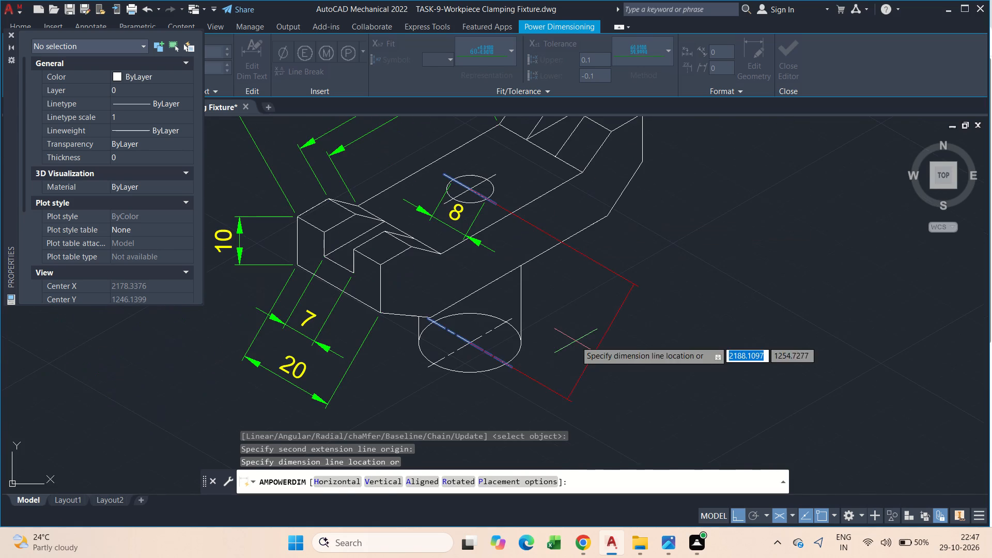
middle_drag(633, 230, 520, 331)
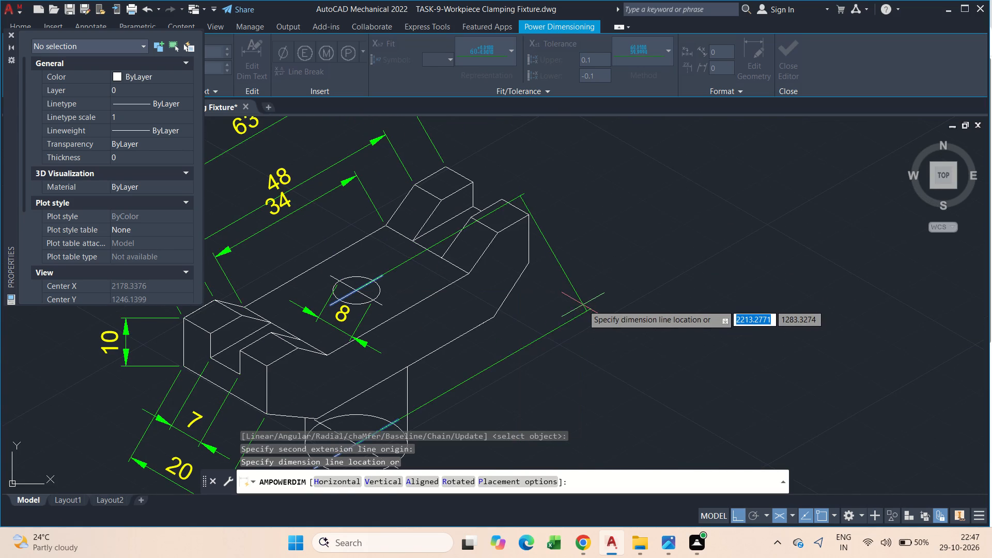
click(595, 316)
click(645, 342)
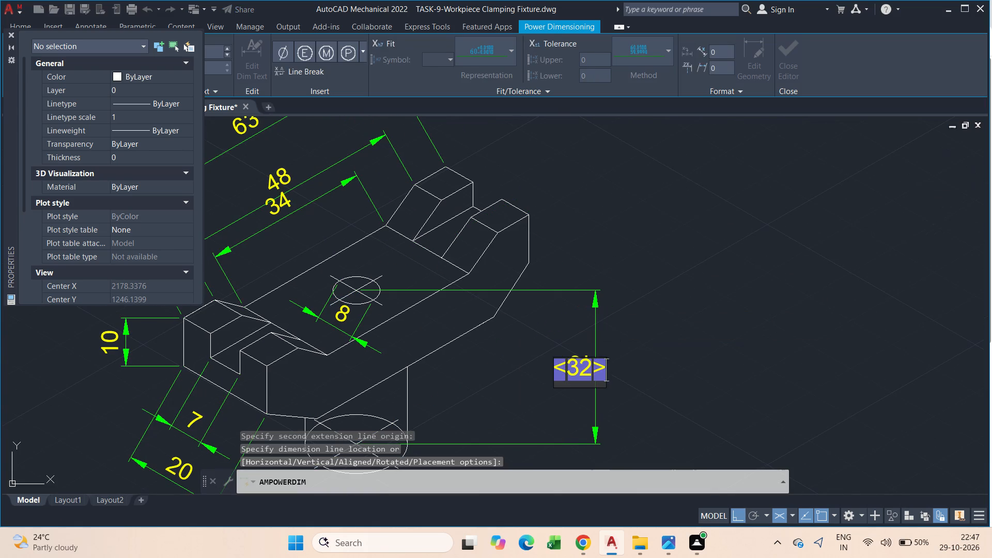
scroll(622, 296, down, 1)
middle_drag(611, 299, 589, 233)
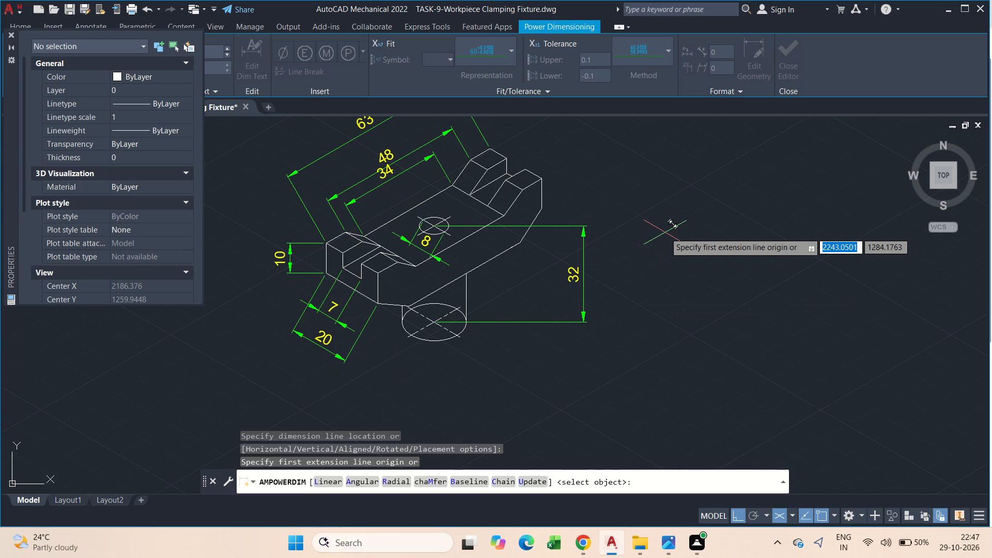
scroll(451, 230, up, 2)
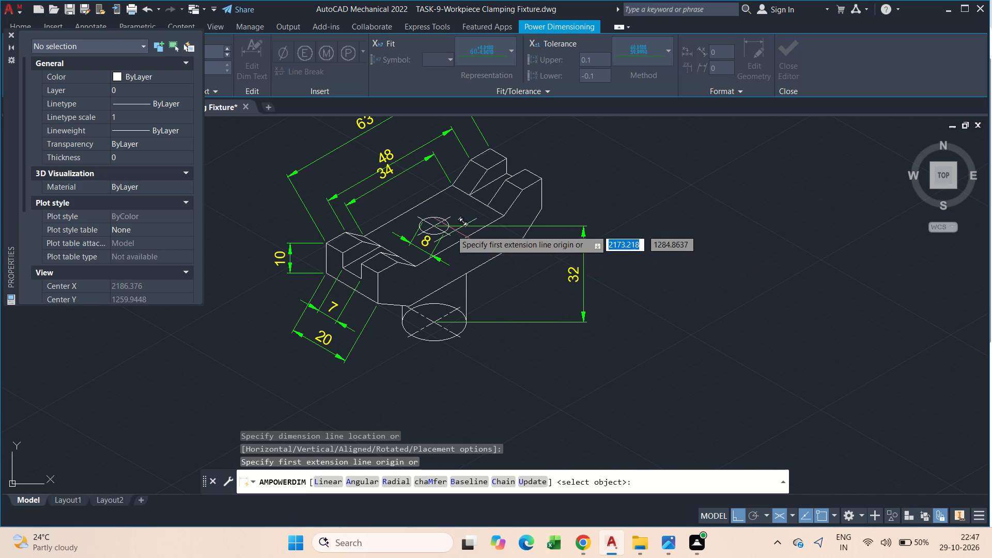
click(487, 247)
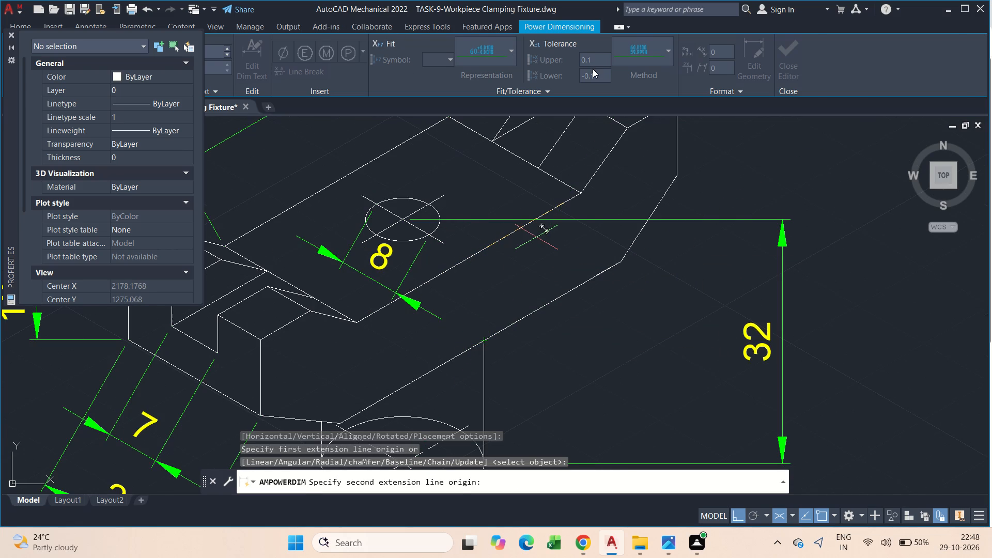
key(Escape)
Add a vertical power dimension from the top face's near corner below the raised lugs to the body's lower edge, with text 12.
click(666, 41)
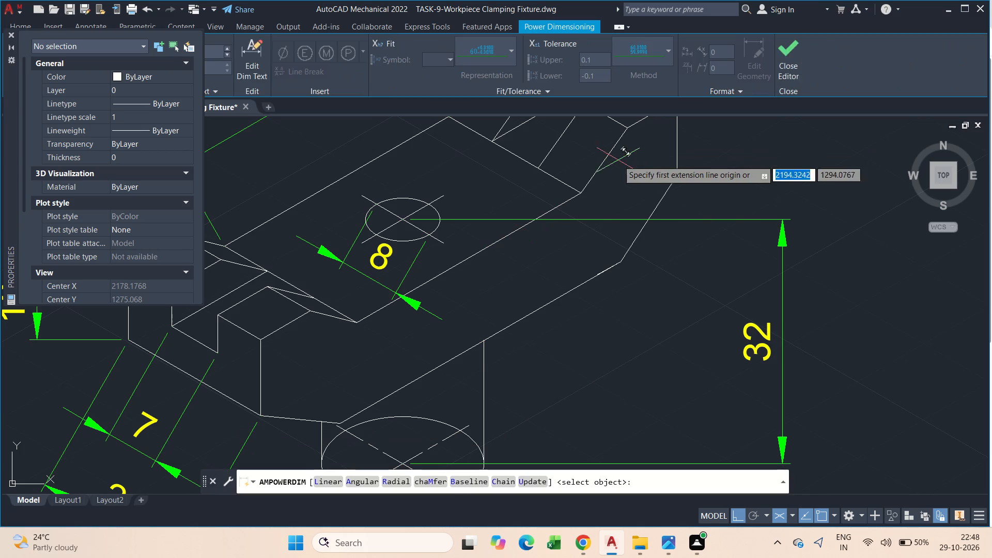
click(580, 195)
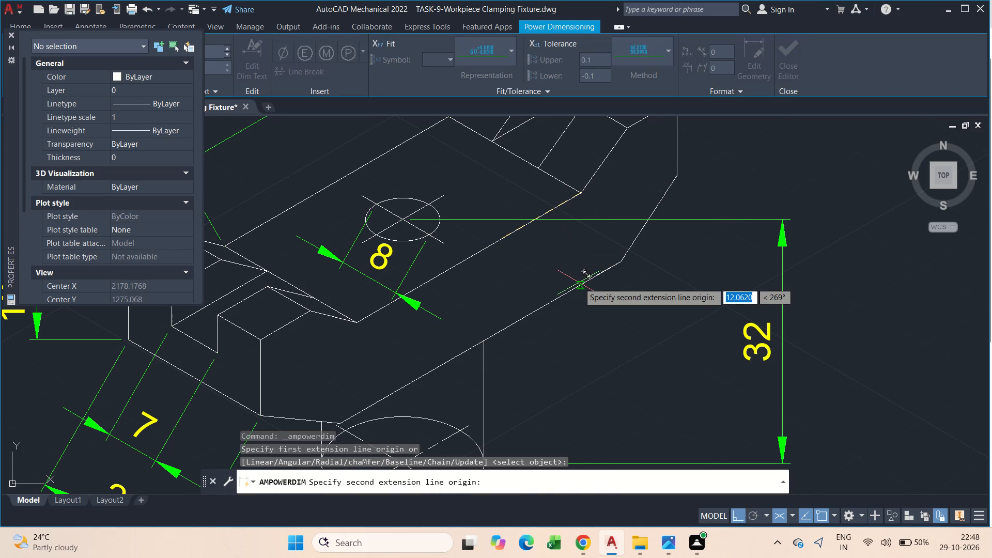
key(F5)
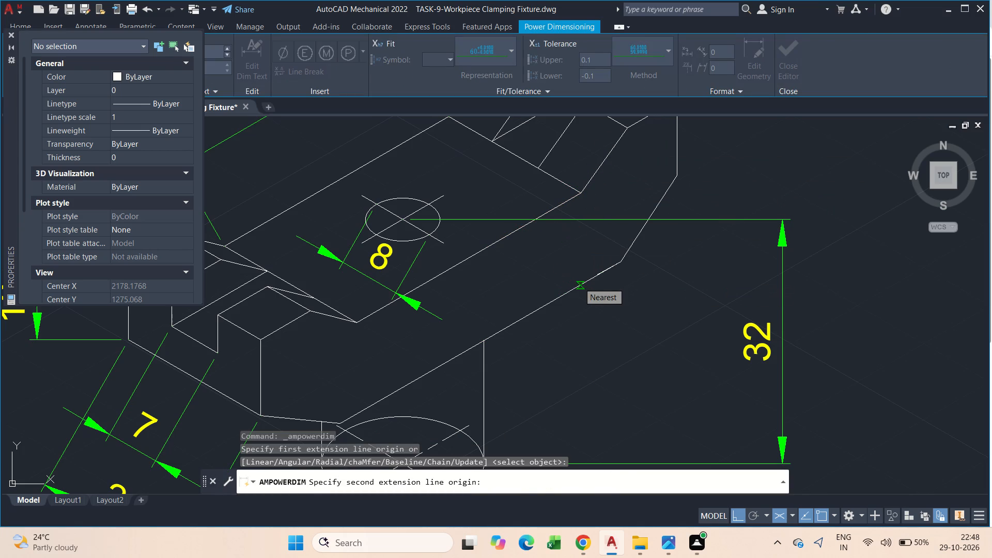
click(582, 289)
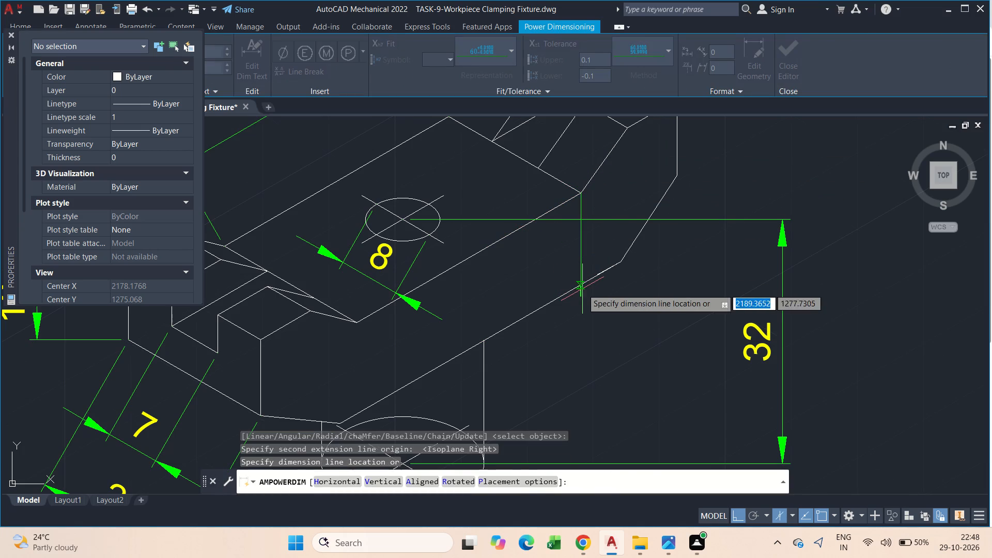
click(639, 247)
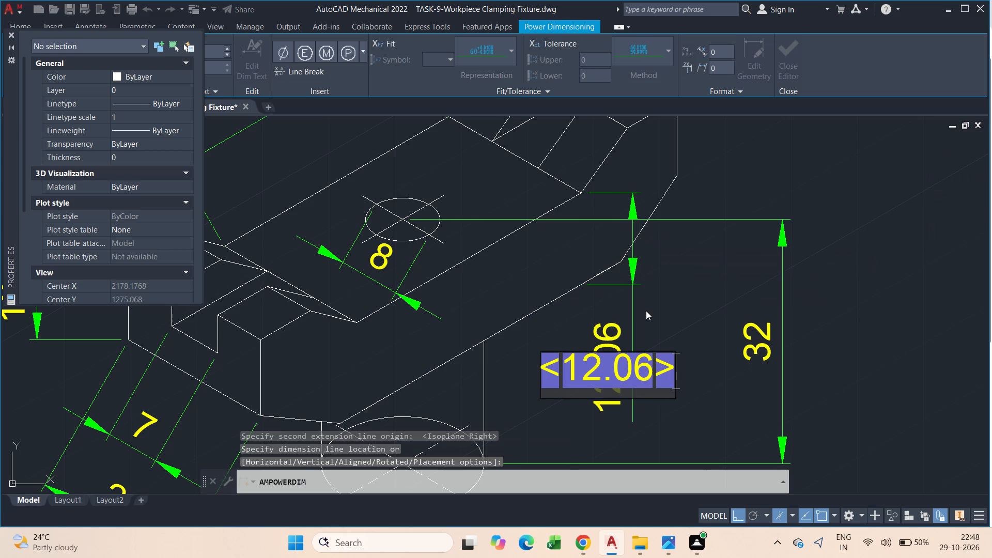
key(BackSpace)
text(12)
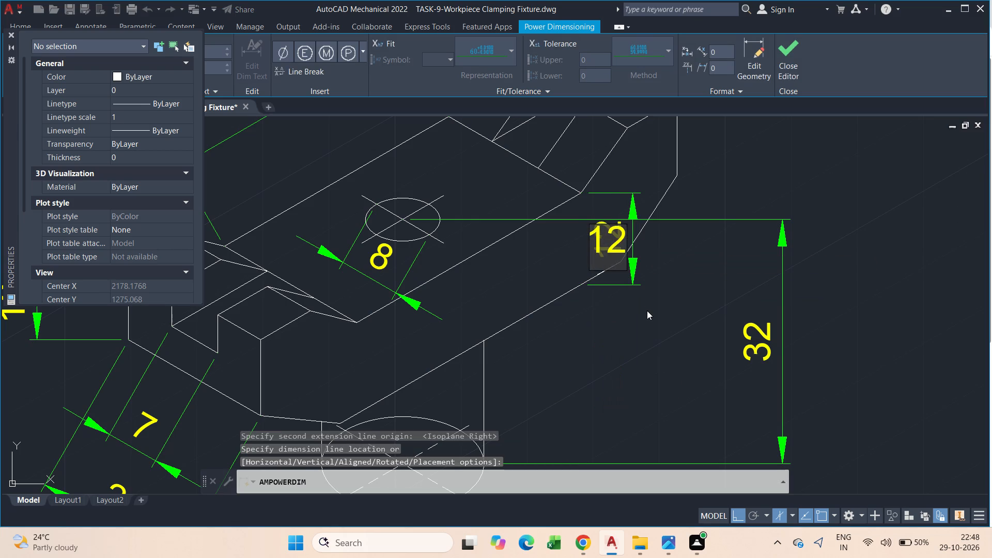
key(Return)
scroll(606, 314, down, 3)
middle_drag(622, 348, 593, 330)
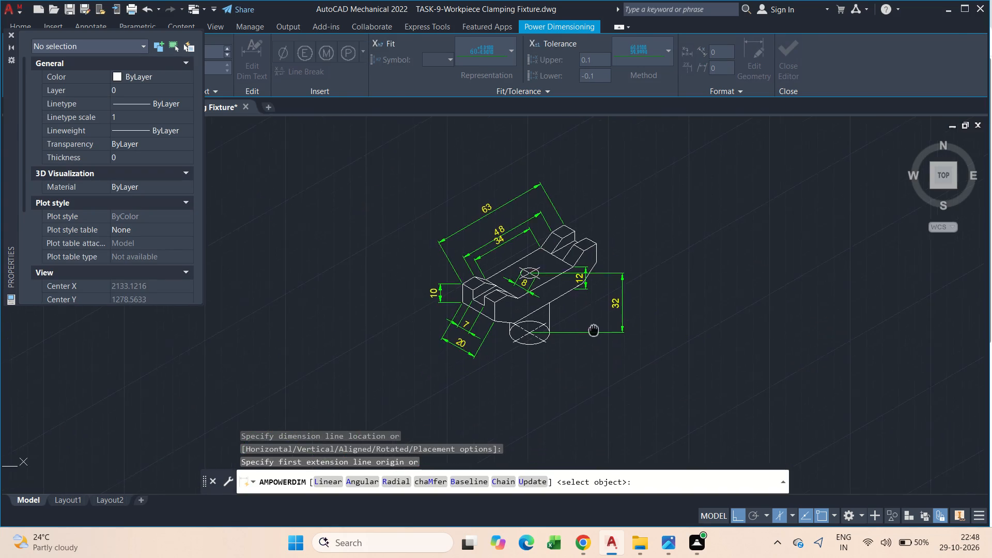
key(Escape)
Move the 48 dimension outward so it sits between the 34 and 63 dimensions without crowding the 34 text.
scroll(545, 287, up, 2)
middle_drag(545, 287, 539, 293)
middle_drag(483, 163, 519, 320)
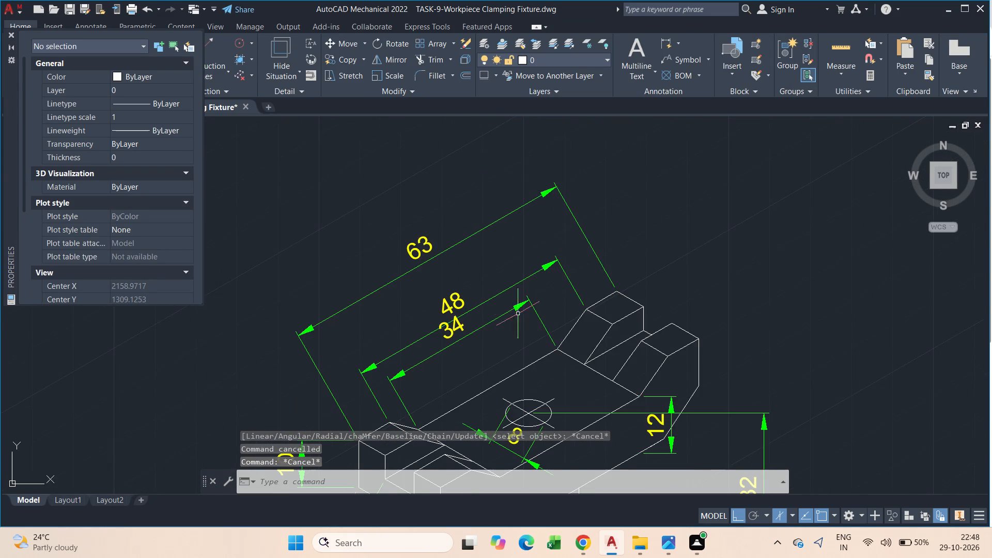
scroll(513, 294, up, 1)
click(513, 294)
click(490, 284)
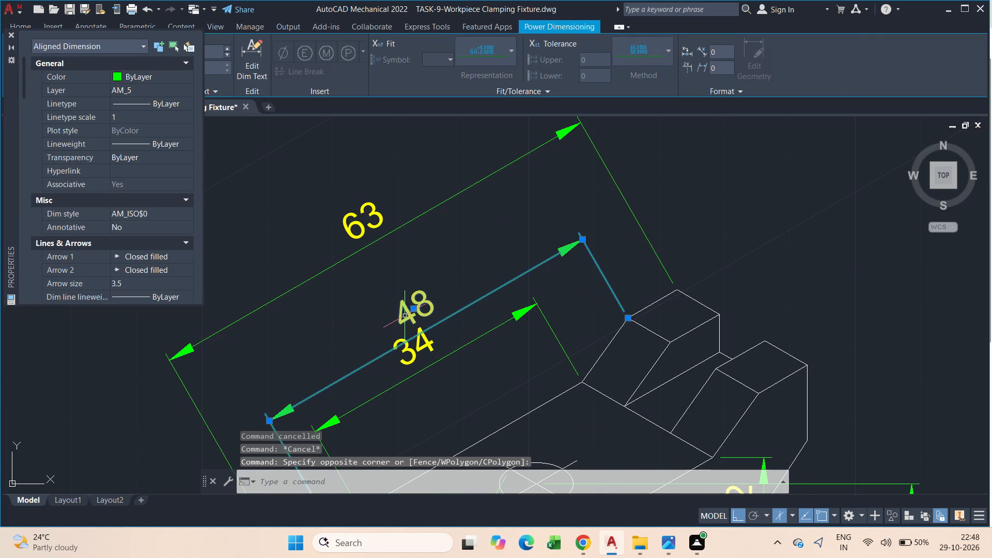
click(414, 306)
click(411, 298)
key(Escape)
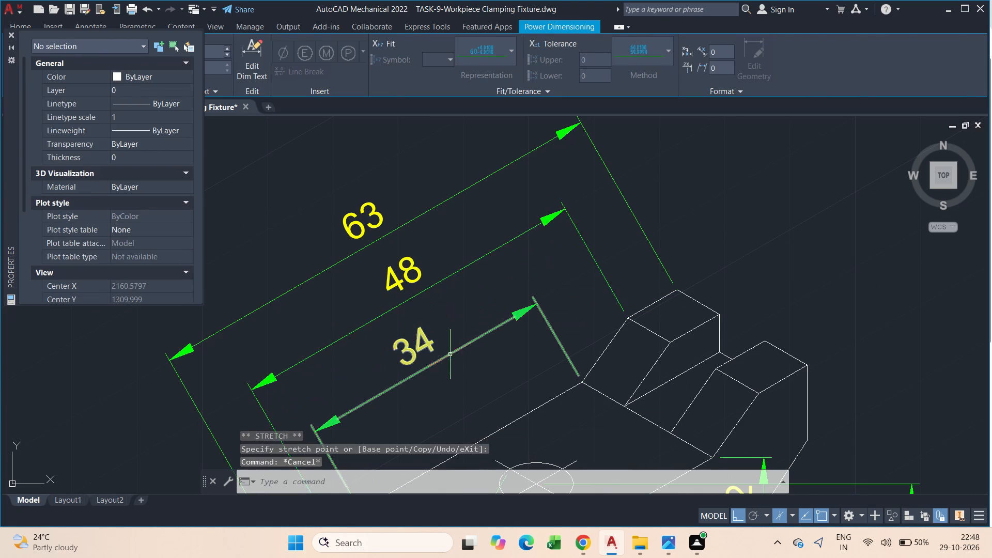
drag(460, 367, 456, 364)
click(445, 353)
scroll(483, 331, down, 2)
middle_drag(507, 352, 555, 225)
key(Escape)
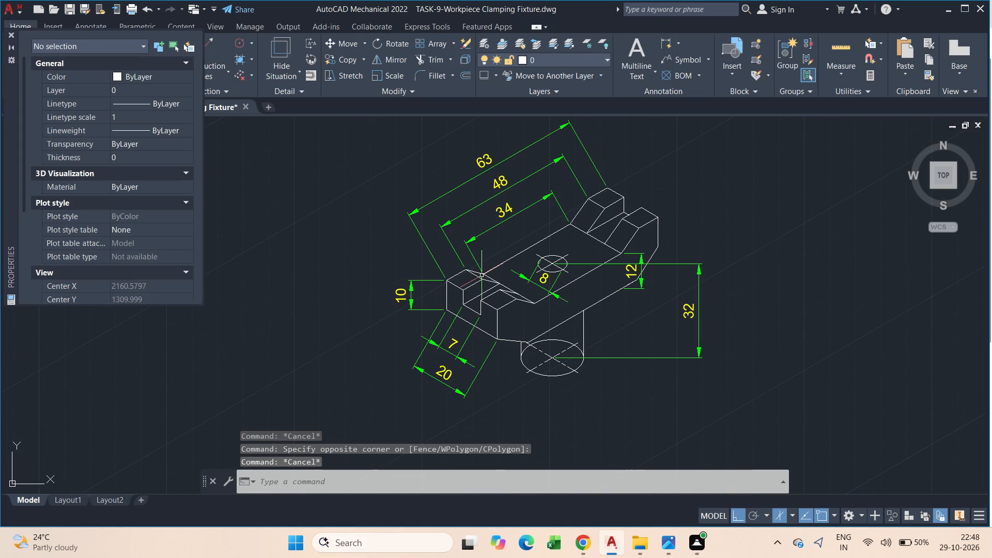
Close the Properties palette.
scroll(481, 276, up, 1)
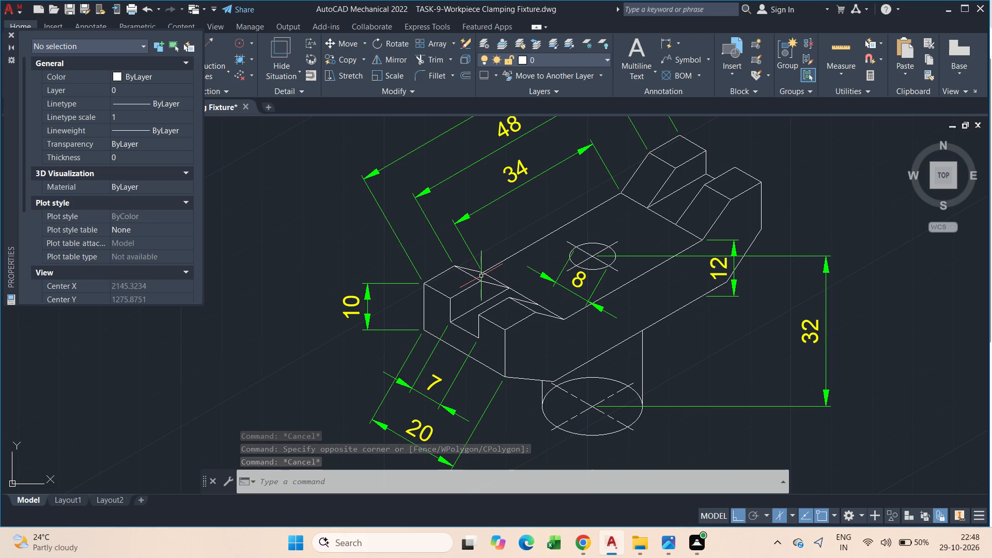
middle_click(503, 246)
scroll(501, 250, down, 1)
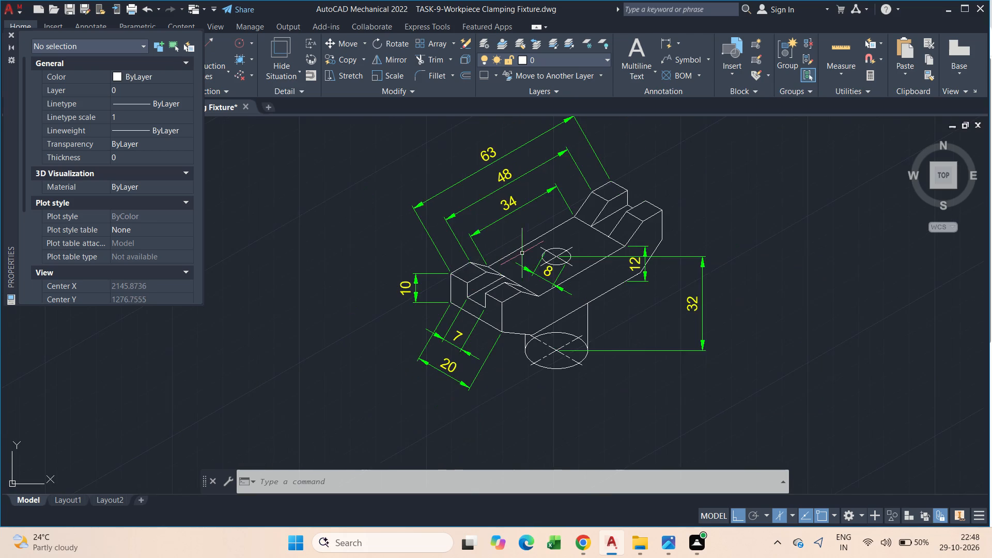
middle_drag(536, 260, 487, 279)
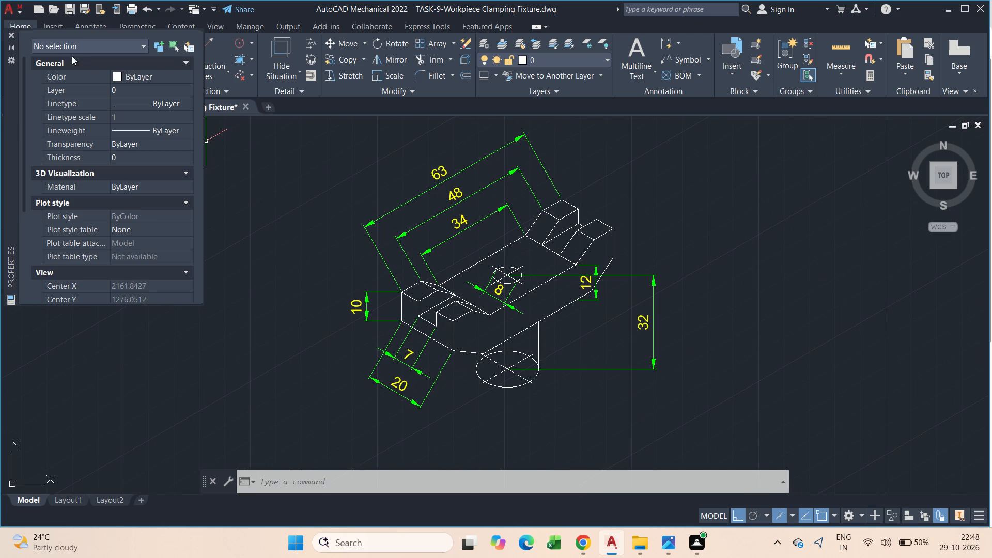
click(10, 37)
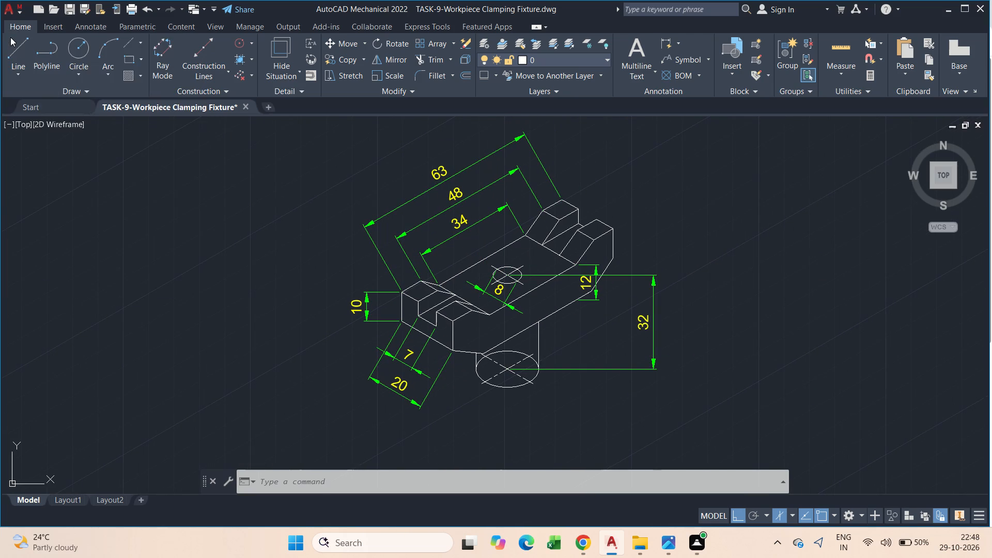
Oblique the 63, 48 and 34 dimensions with DIMEDIT, picking the angle from two points along the top face's end edge.
text(dom)
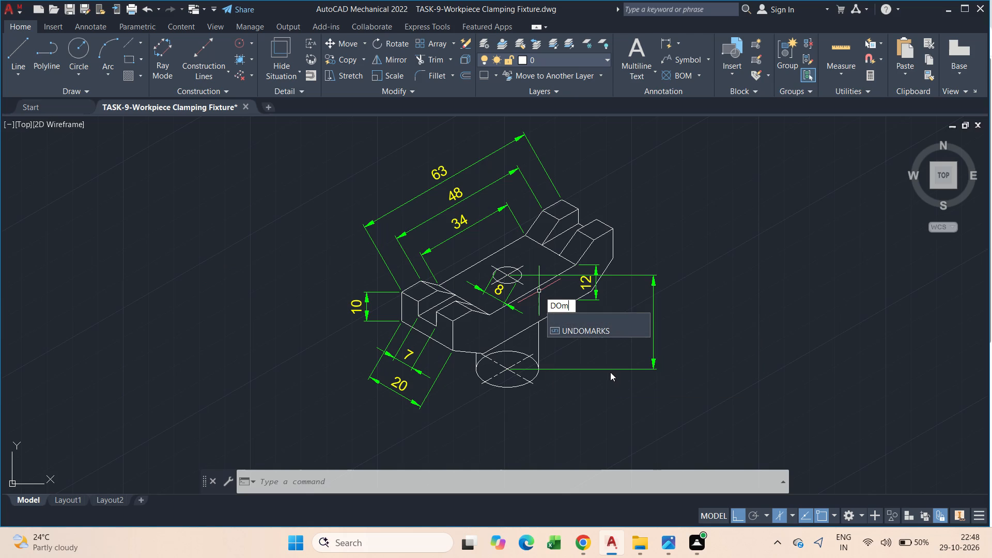
key(Escape)
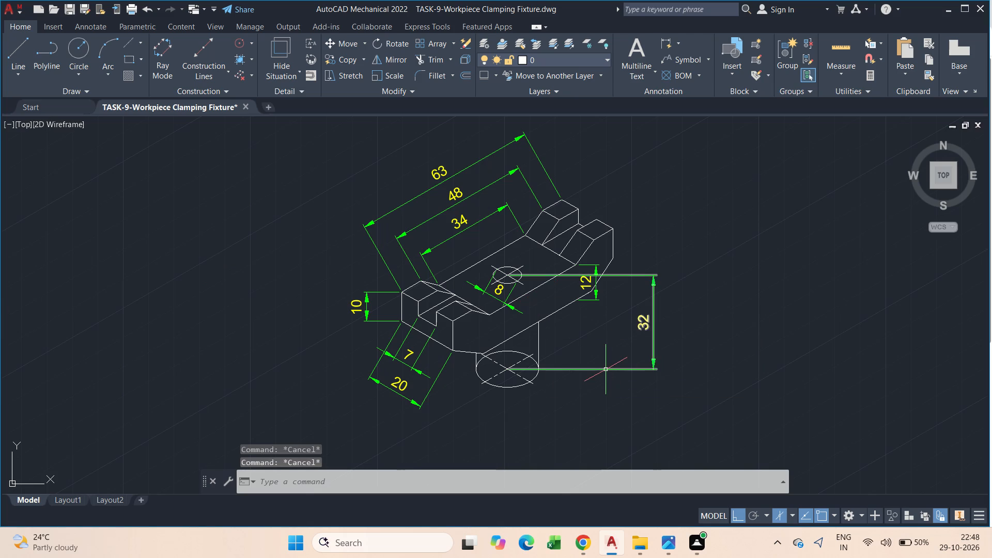
text(dim)
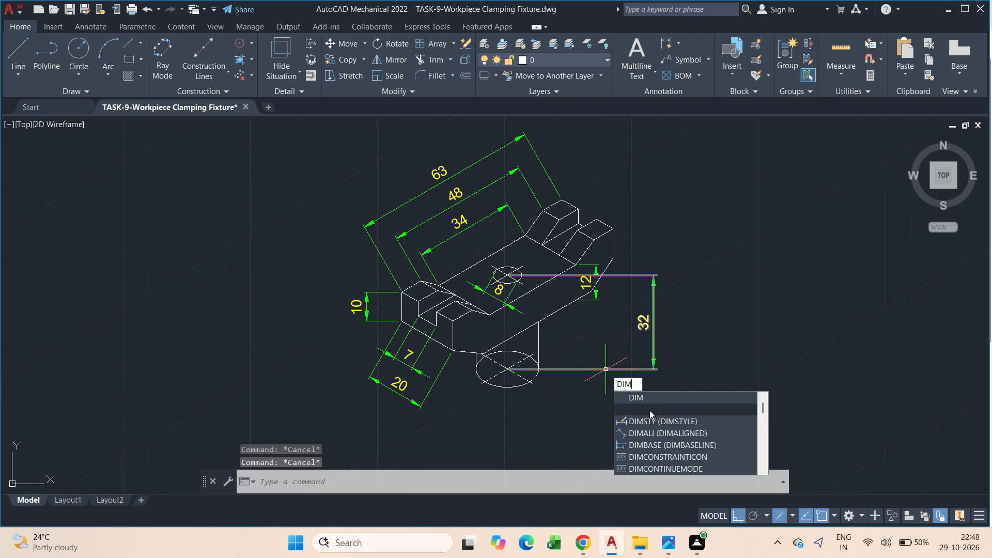
click(649, 409)
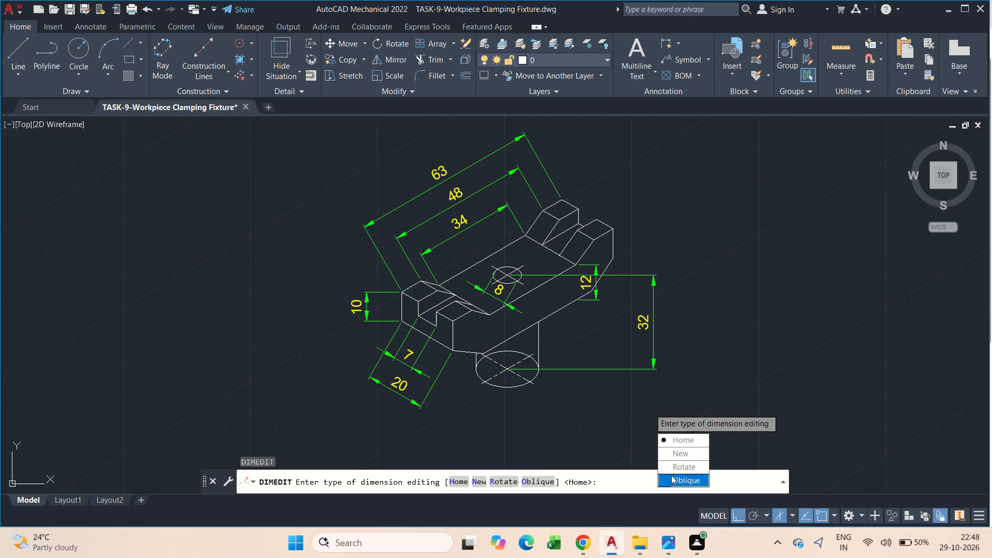
drag(671, 475, 648, 408)
middle_drag(509, 228, 518, 288)
drag(501, 292, 468, 267)
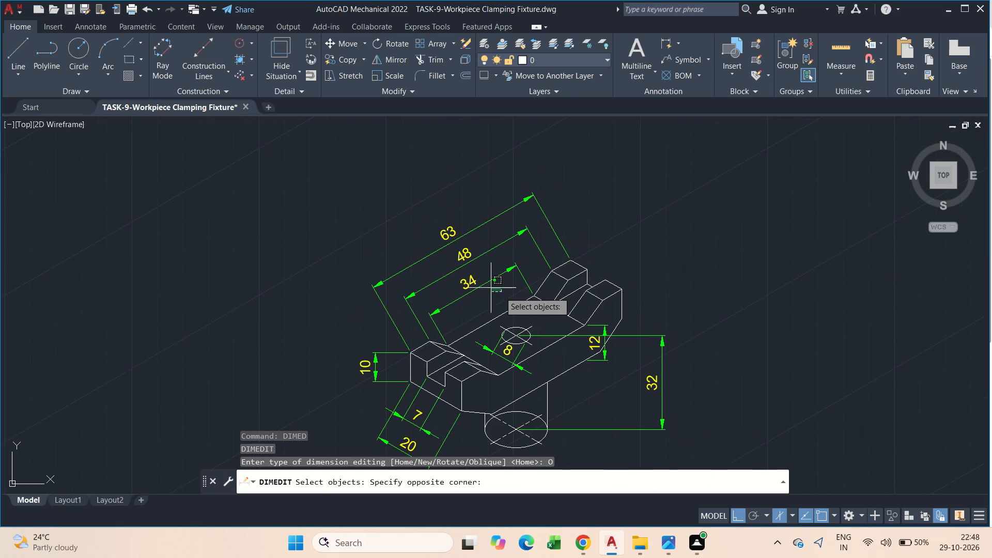
click(417, 227)
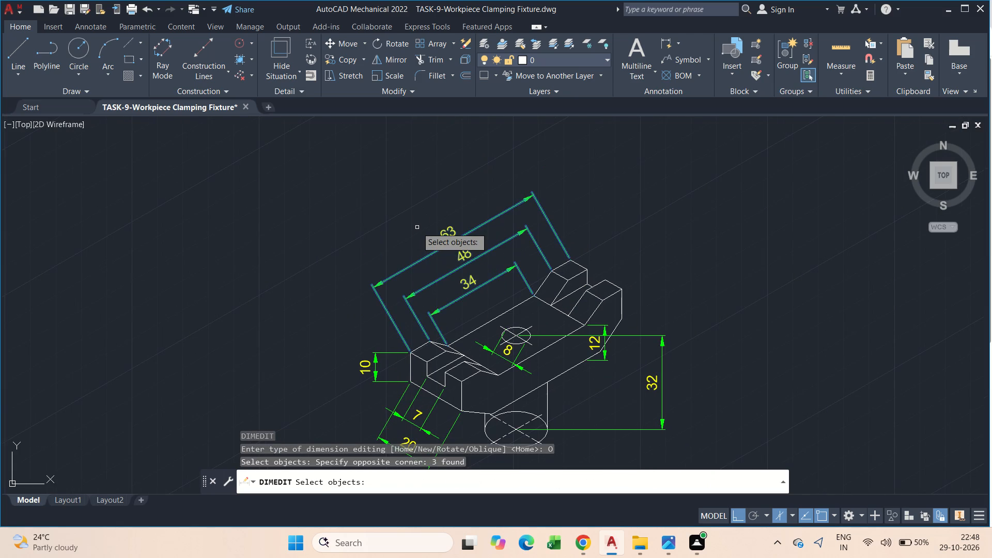
scroll(417, 227, down, 1)
scroll(417, 227, up, 1)
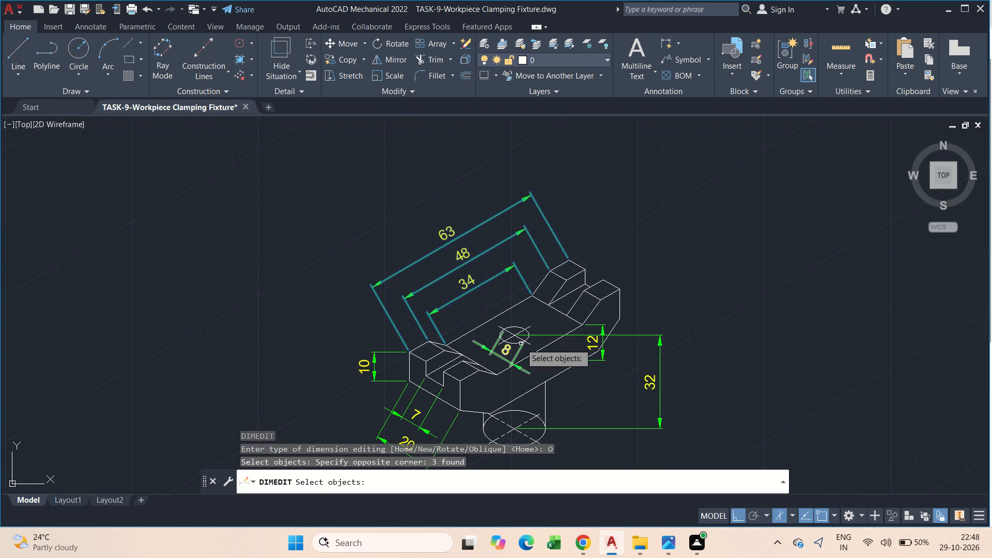
key(space)
scroll(545, 304, up, 3)
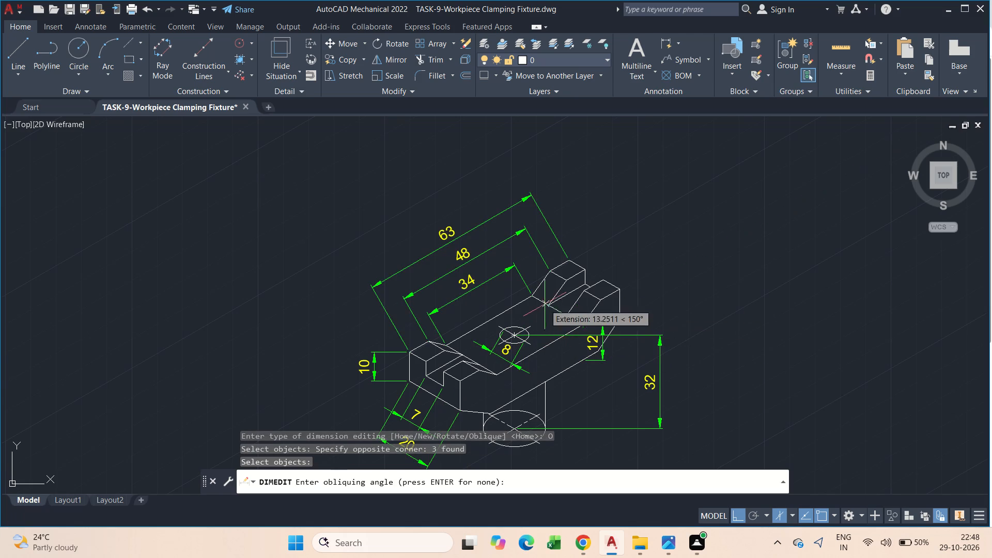
click(553, 309)
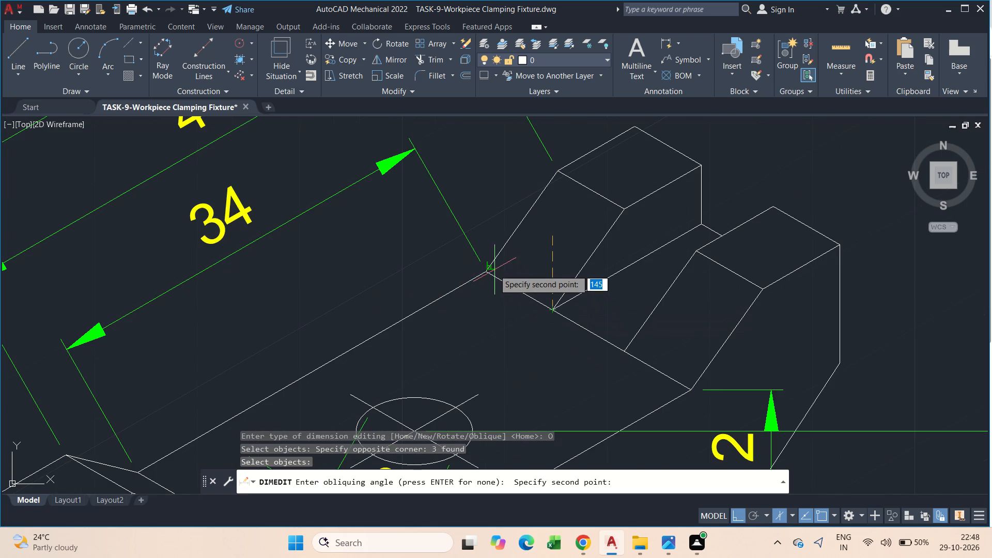
key(F5)
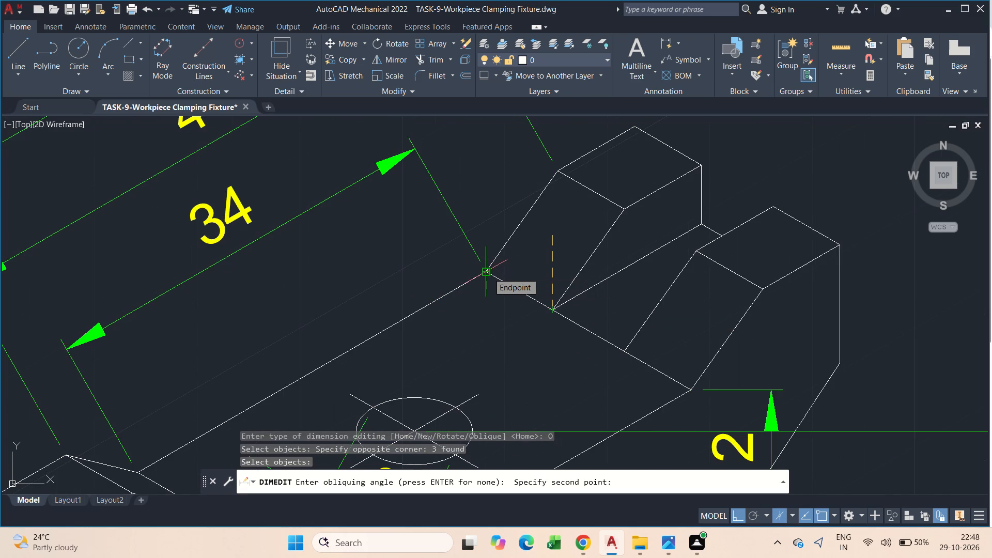
click(488, 273)
scroll(489, 290, down, 3)
middle_drag(473, 301, 442, 272)
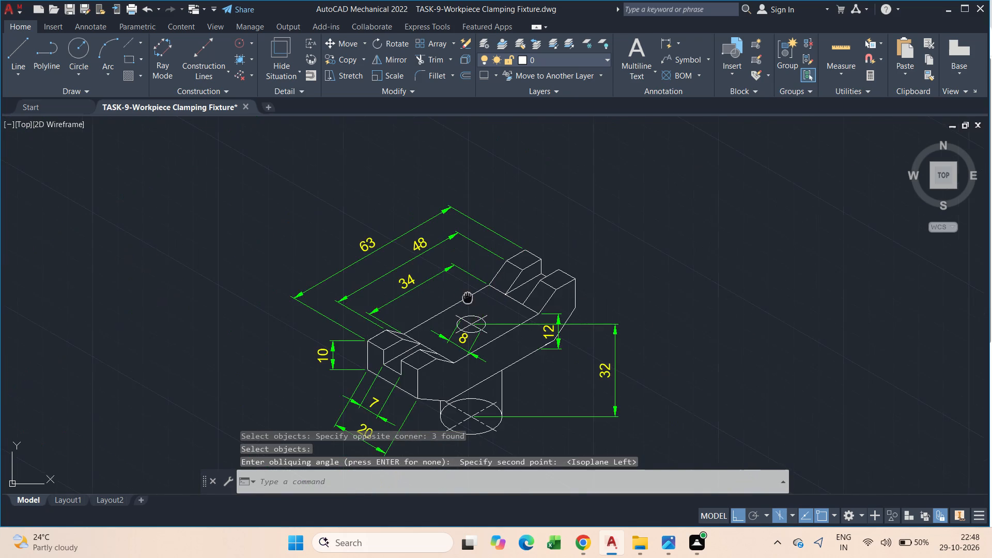
middle_drag(442, 272, 430, 255)
key(Escape)
Shift the 48 dimension's text along its dimension line, placing it between the 63 and 34 texts.
scroll(376, 244, up, 4)
middle_drag(398, 222, 486, 370)
scroll(486, 370, down, 2)
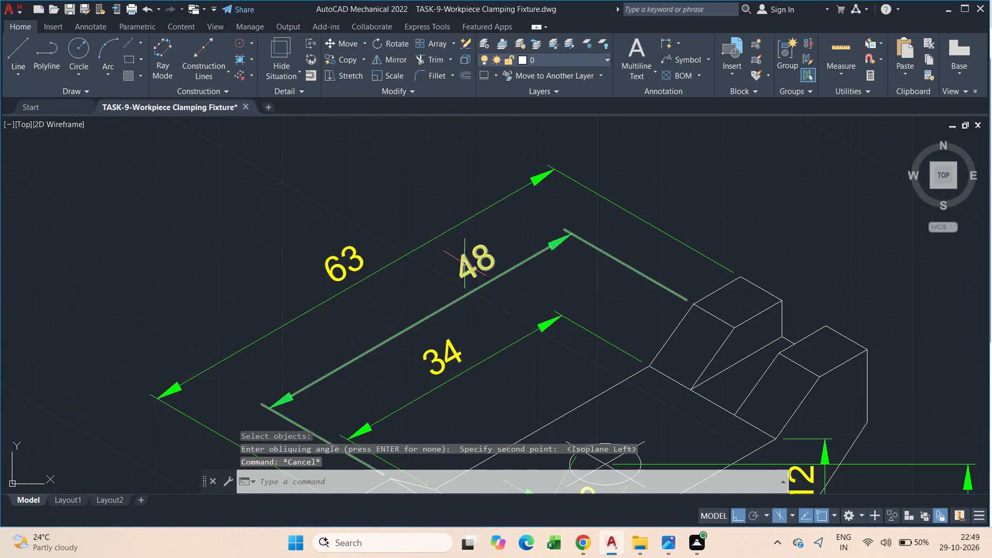
click(464, 263)
drag(487, 284, 481, 289)
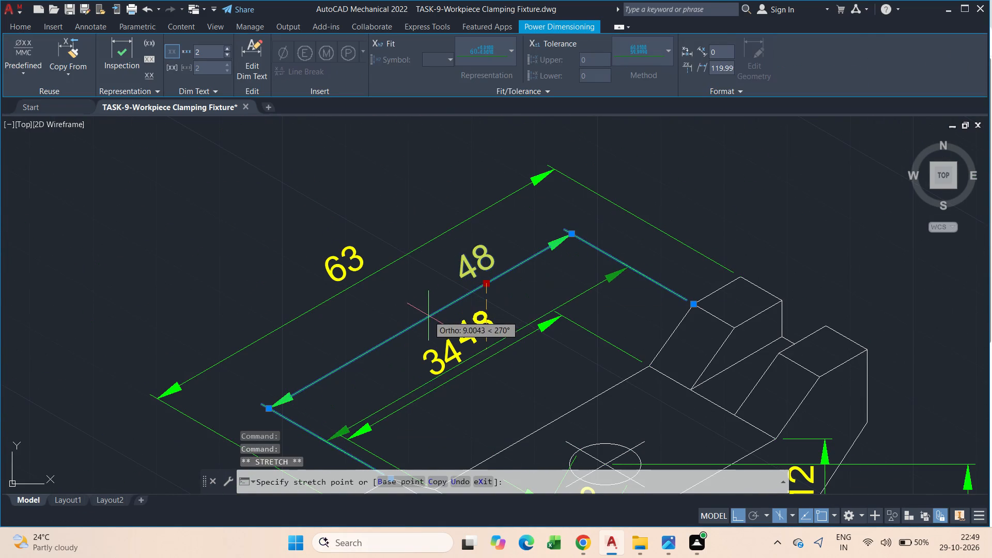
key(F5)
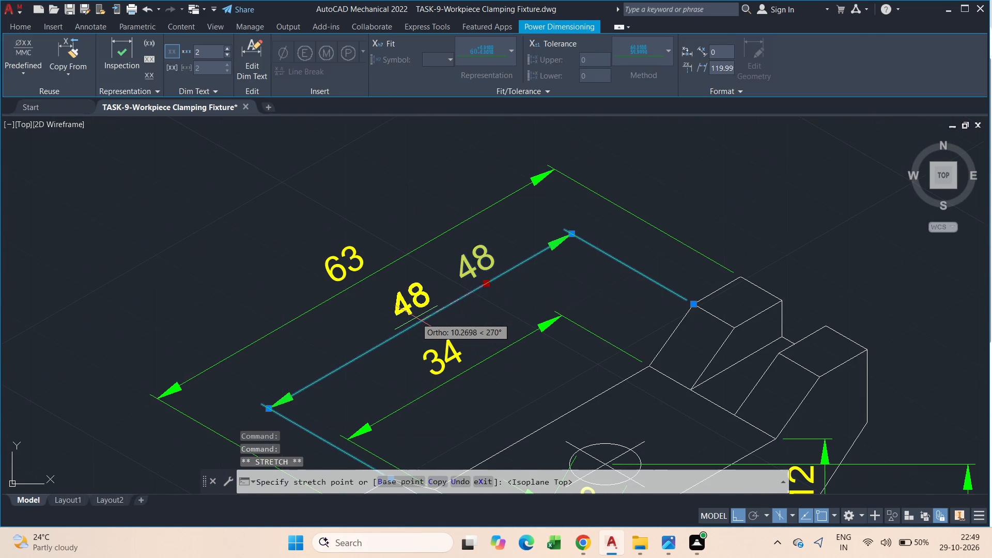
click(416, 318)
scroll(454, 300, down, 3)
key(Escape)
middle_drag(456, 300, 528, 198)
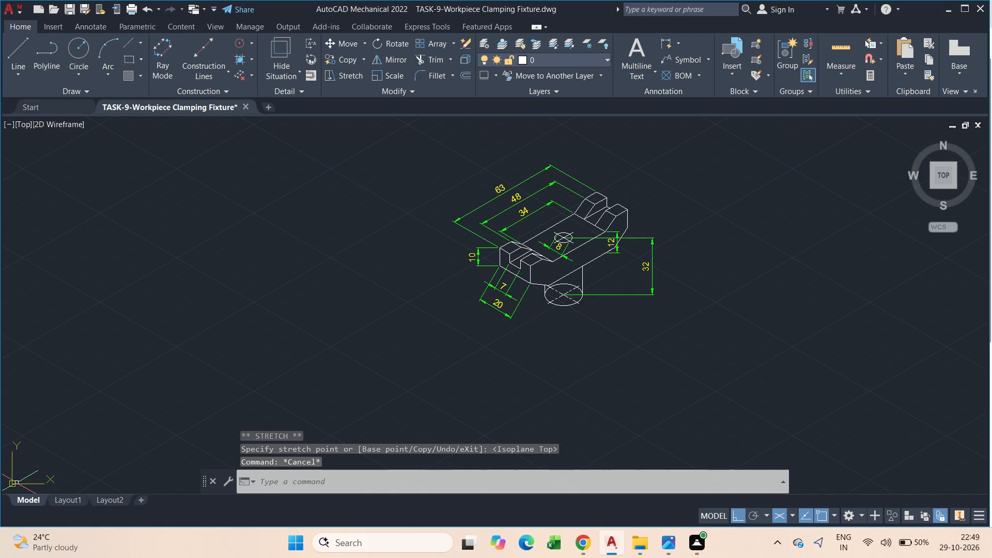
Move the UCS origin into the clear space just below the fixture's notched front end.
drag(11, 484, 328, 372)
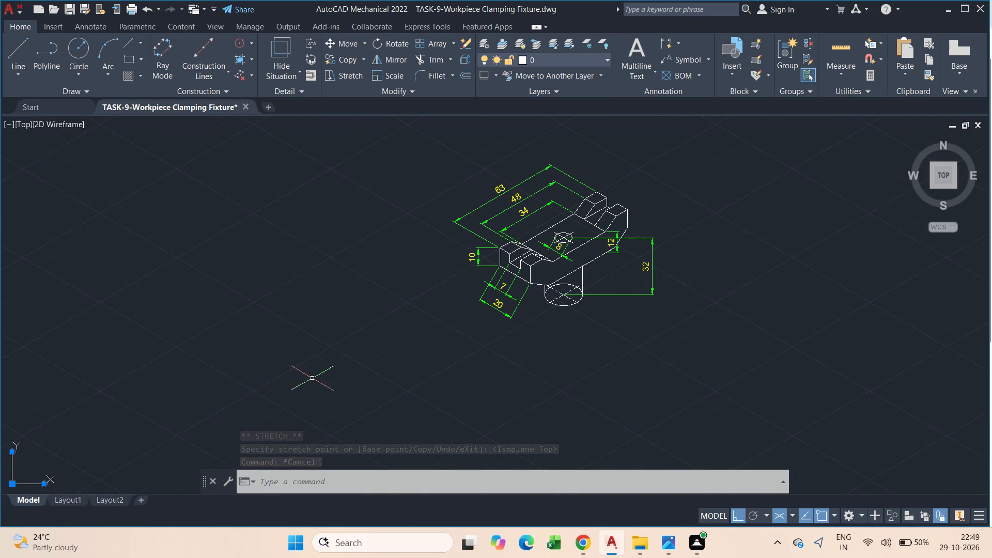
drag(328, 372, 397, 349)
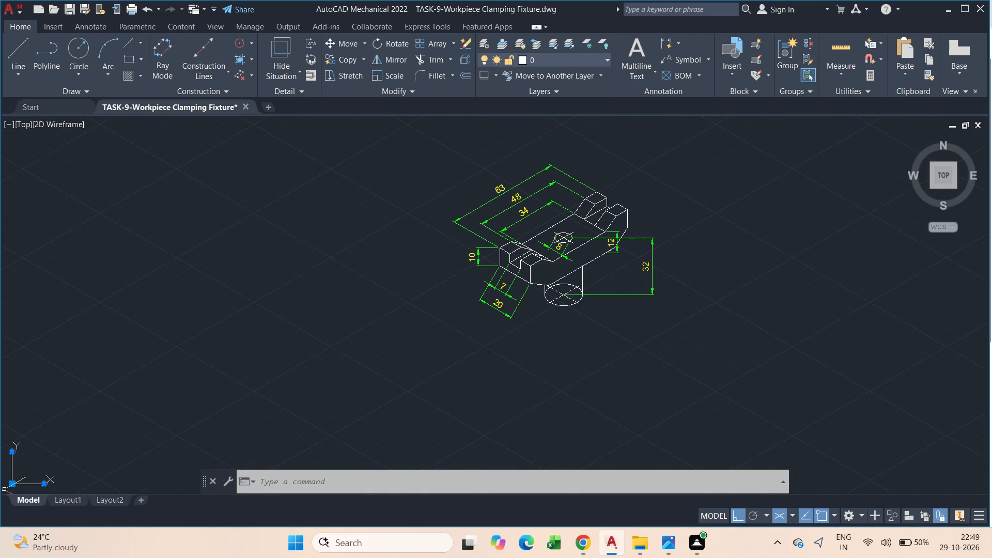
drag(11, 483, 224, 397)
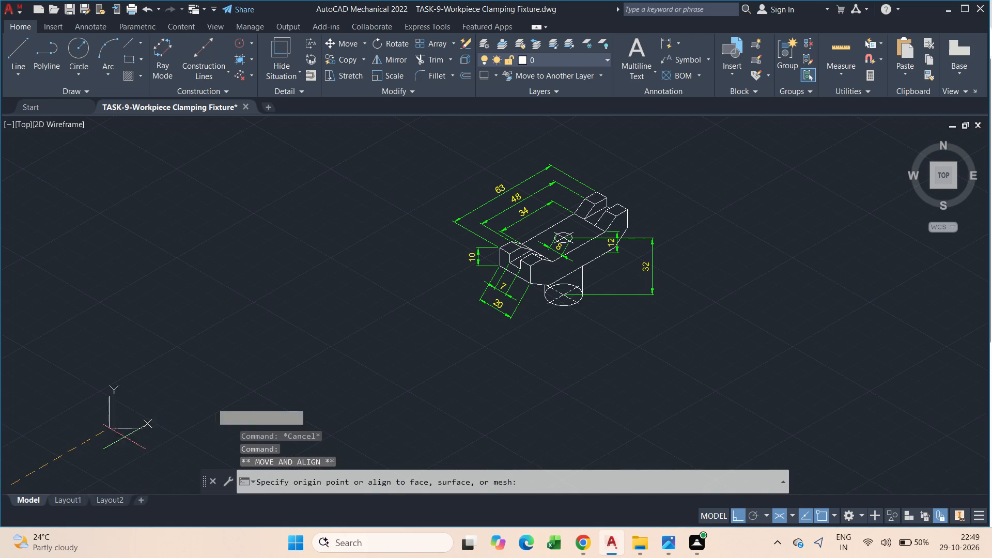
drag(224, 397, 470, 349)
click(437, 304)
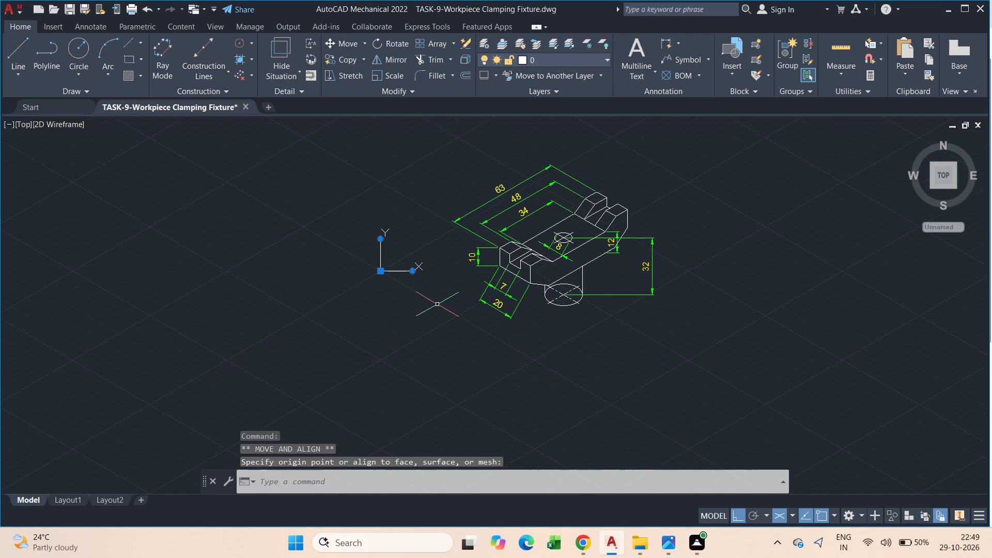
scroll(426, 257, up, 2)
middle_drag(423, 256, 322, 300)
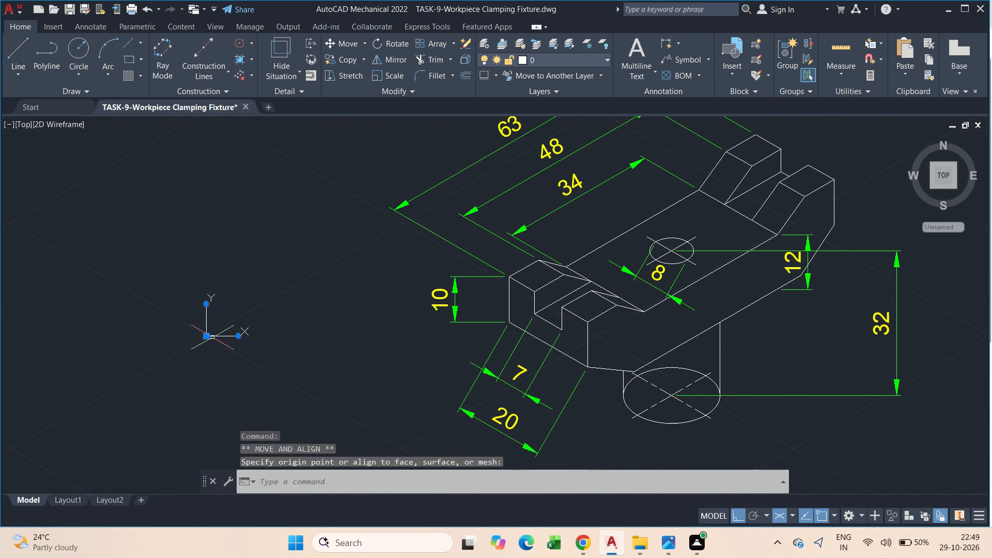
drag(210, 336, 407, 360)
drag(206, 336, 451, 444)
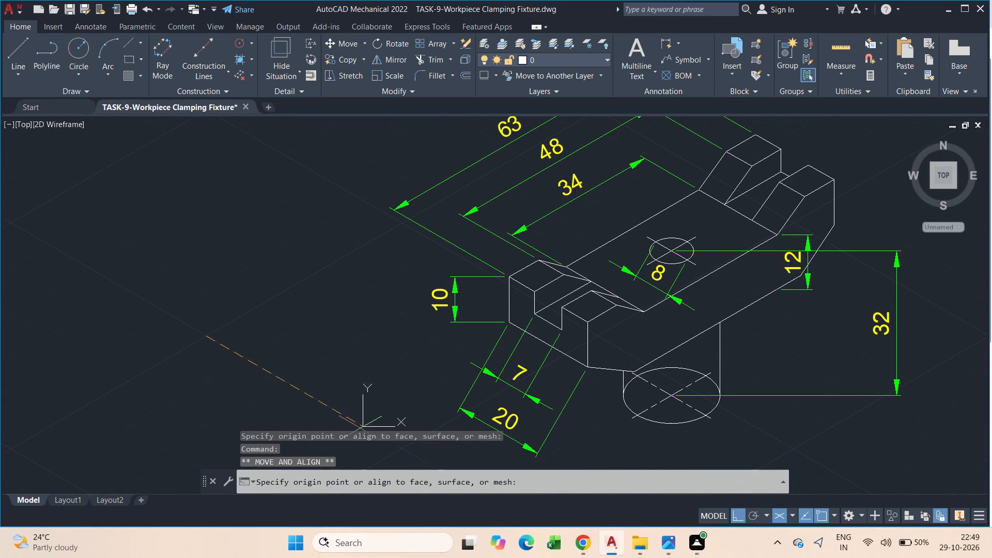
drag(451, 444, 435, 332)
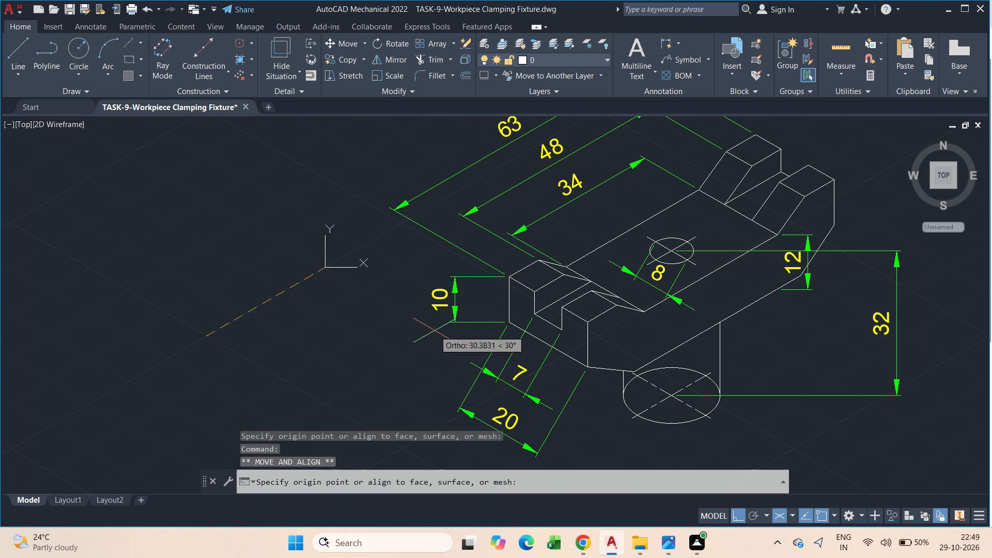
drag(435, 332, 485, 377)
scroll(485, 377, down, 2)
middle_drag(485, 376, 399, 289)
click(463, 335)
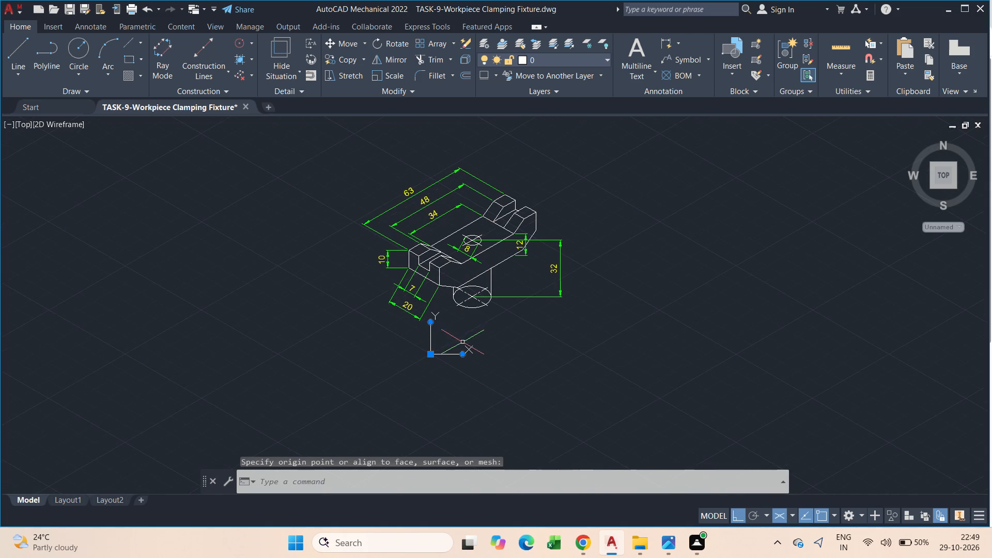
scroll(441, 332, up, 4)
key(Escape)
Oblique the 7 and 20 dimensions with DIMEDIT, picking the angle from two points down the front corner's vertical edge.
scroll(454, 316, down, 3)
scroll(410, 252, up, 2)
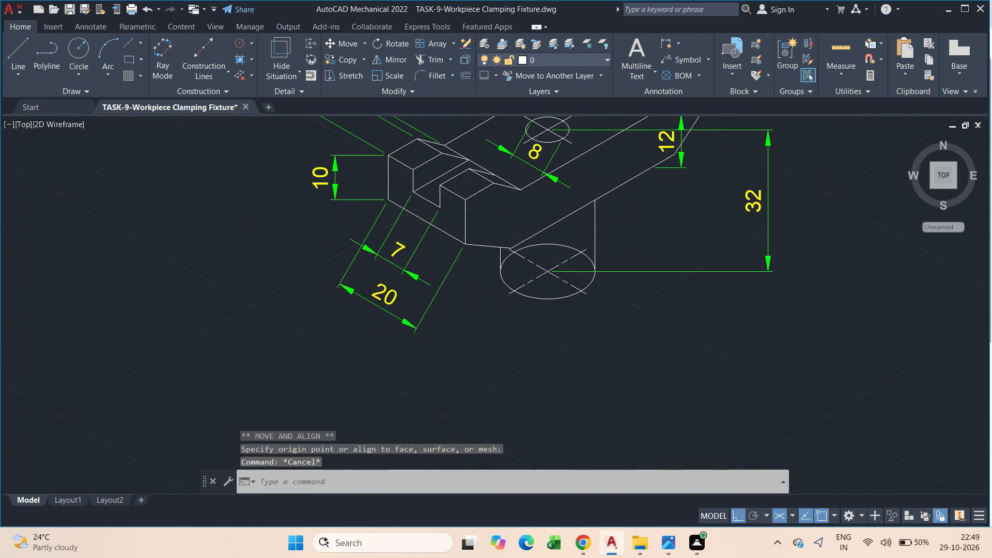
middle_drag(410, 252, 431, 316)
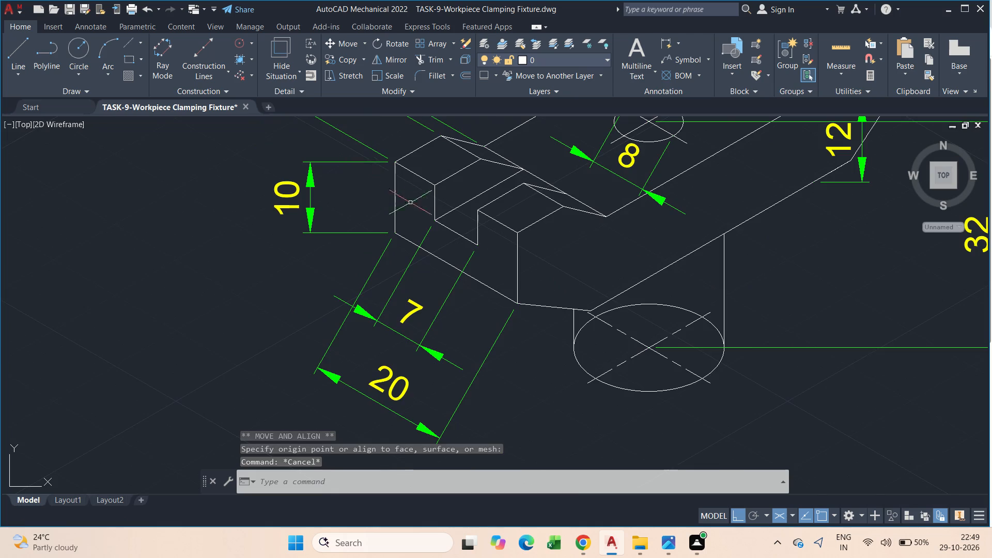
scroll(432, 222, down, 2)
scroll(438, 229, up, 1)
key(e)
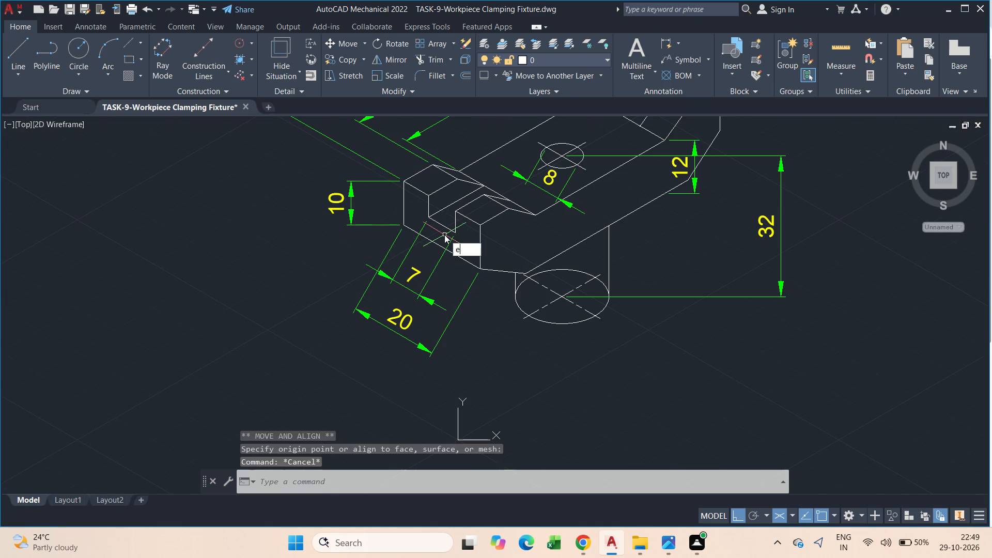
key(Escape)
text(dim)
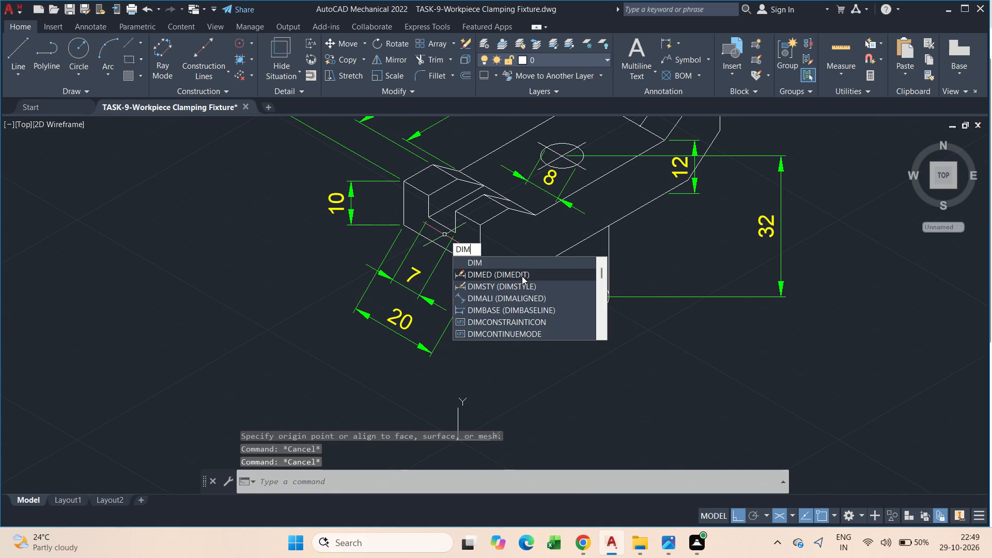
click(521, 277)
drag(546, 345, 520, 277)
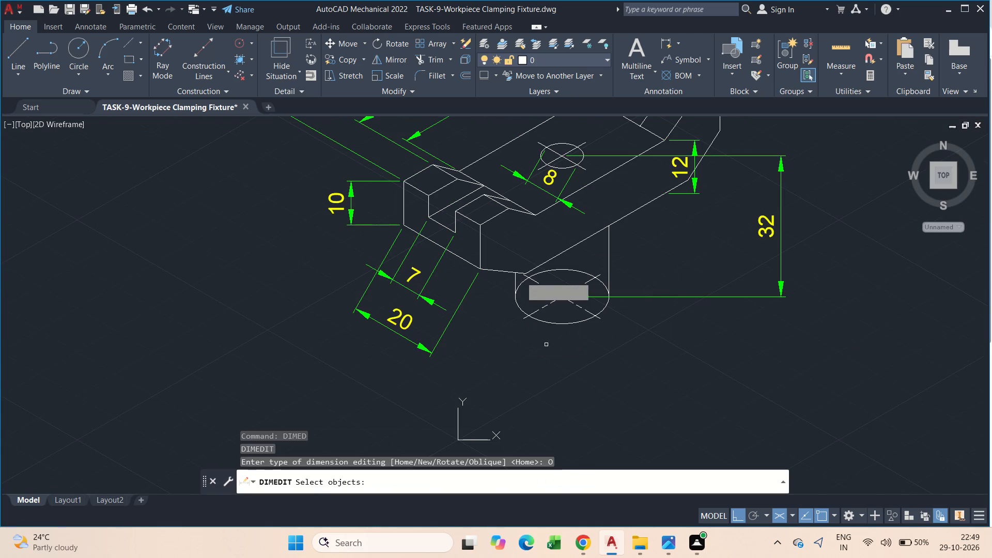
drag(520, 277, 518, 277)
drag(466, 317, 448, 299)
drag(415, 260, 420, 269)
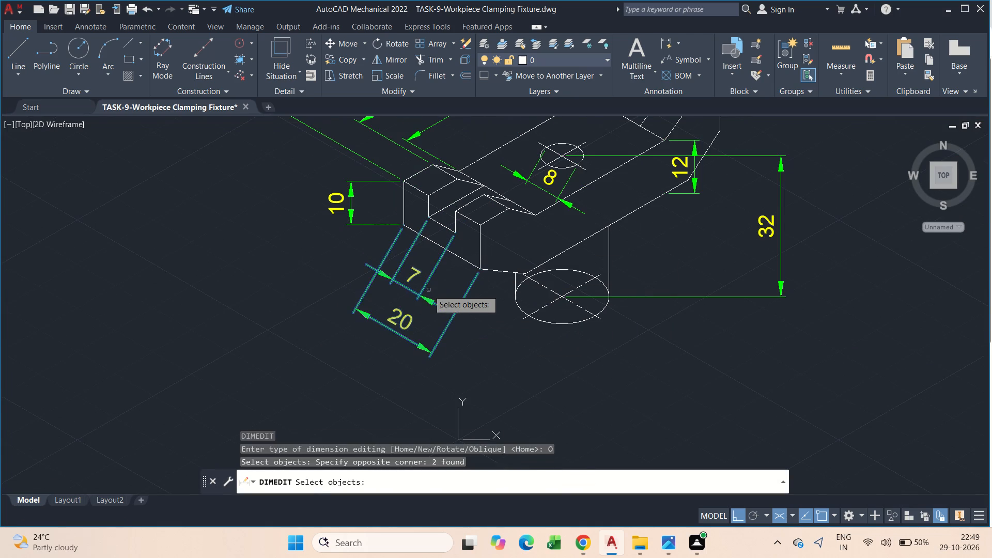
scroll(428, 297, down, 1)
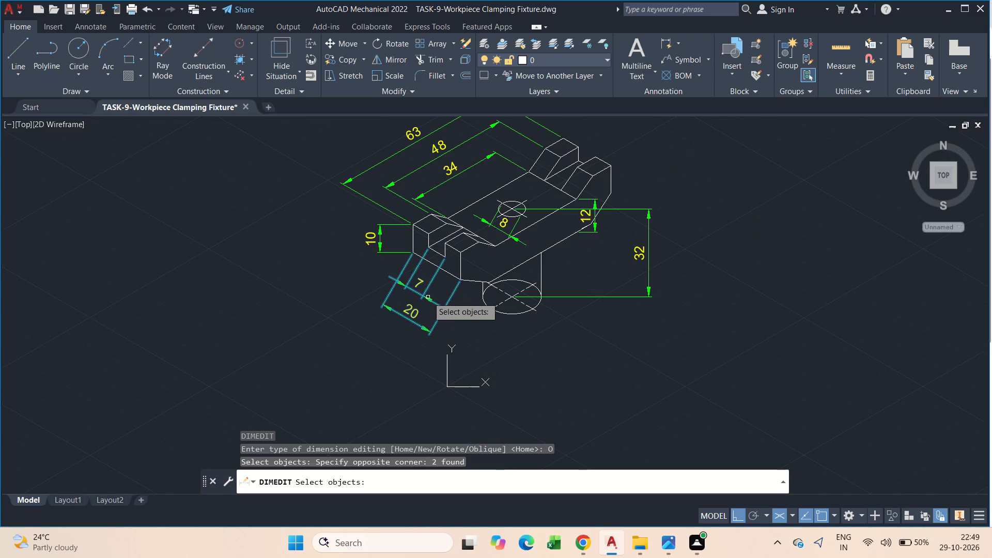
key(space)
scroll(460, 242, up, 2)
drag(459, 255, 459, 257)
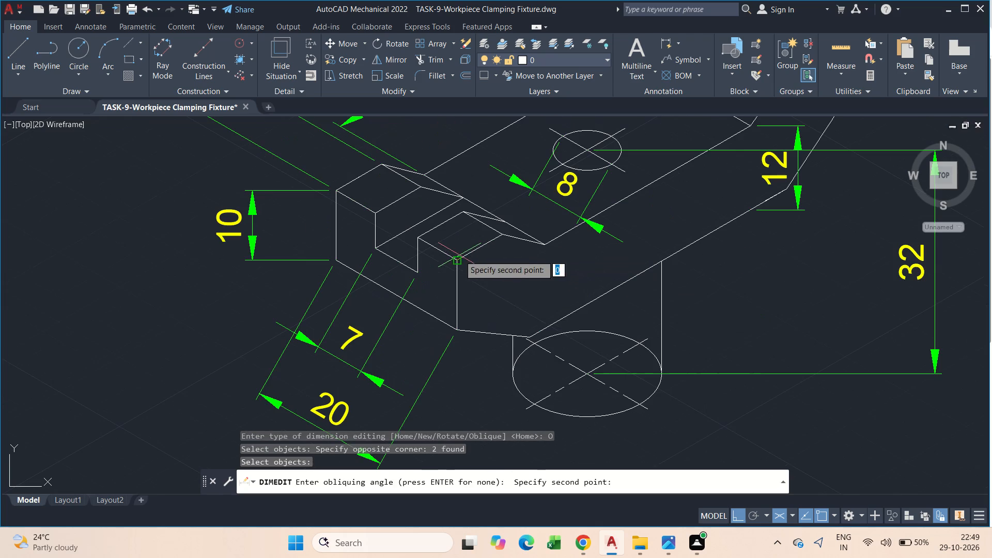
drag(459, 257, 460, 265)
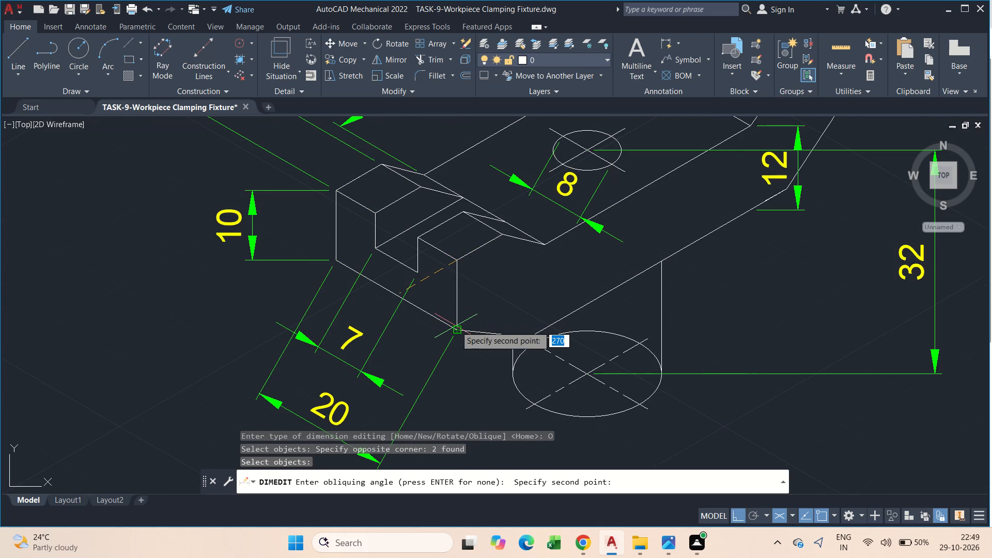
key(F5)
click(456, 326)
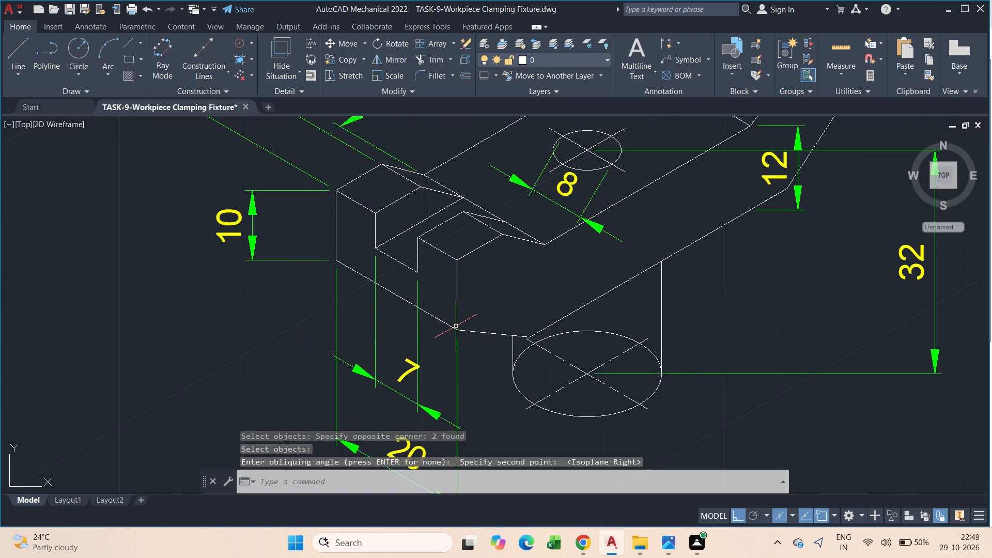
scroll(439, 299, down, 1)
key(Escape)
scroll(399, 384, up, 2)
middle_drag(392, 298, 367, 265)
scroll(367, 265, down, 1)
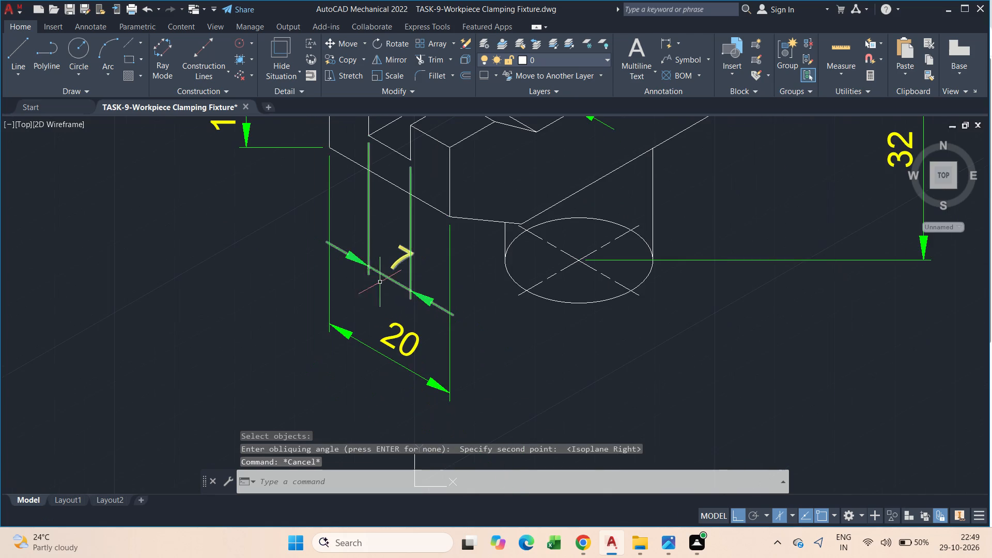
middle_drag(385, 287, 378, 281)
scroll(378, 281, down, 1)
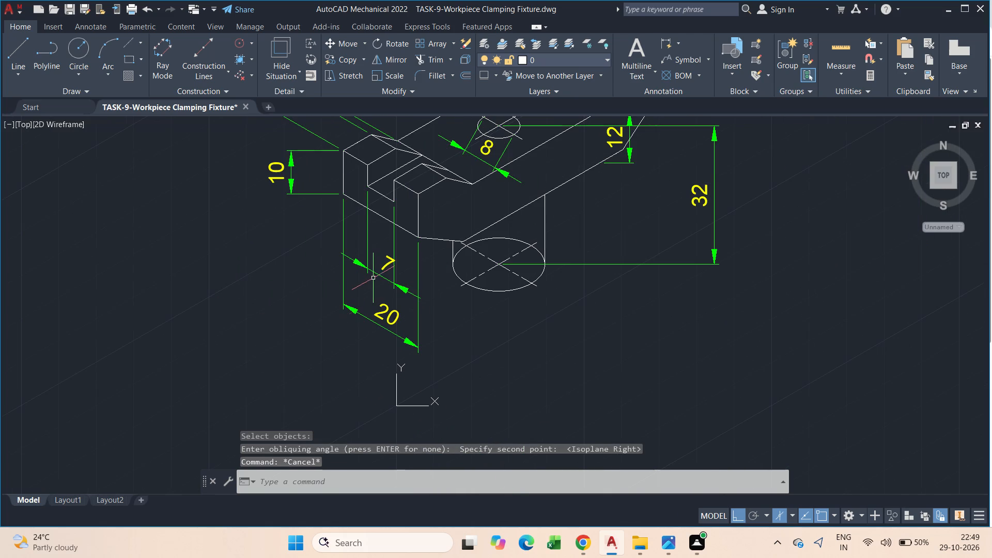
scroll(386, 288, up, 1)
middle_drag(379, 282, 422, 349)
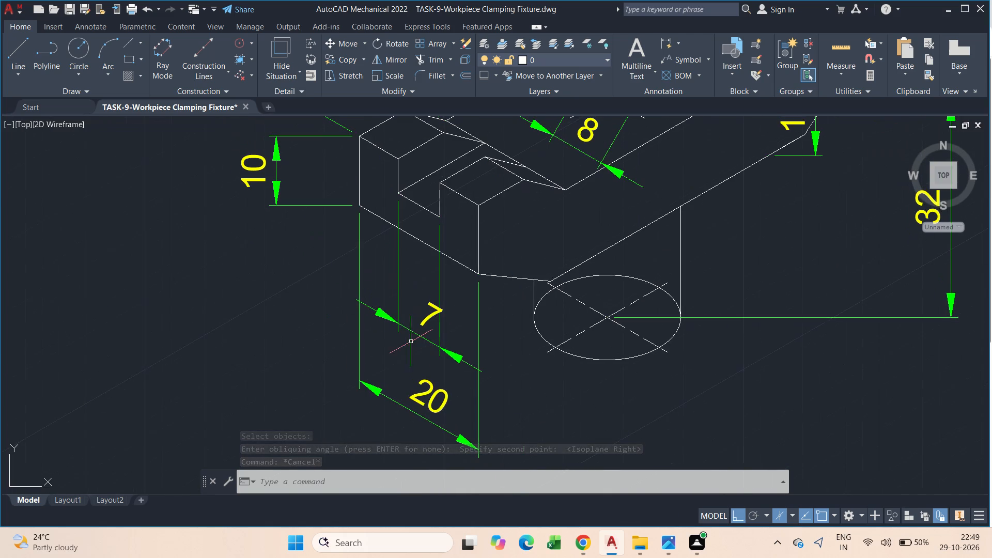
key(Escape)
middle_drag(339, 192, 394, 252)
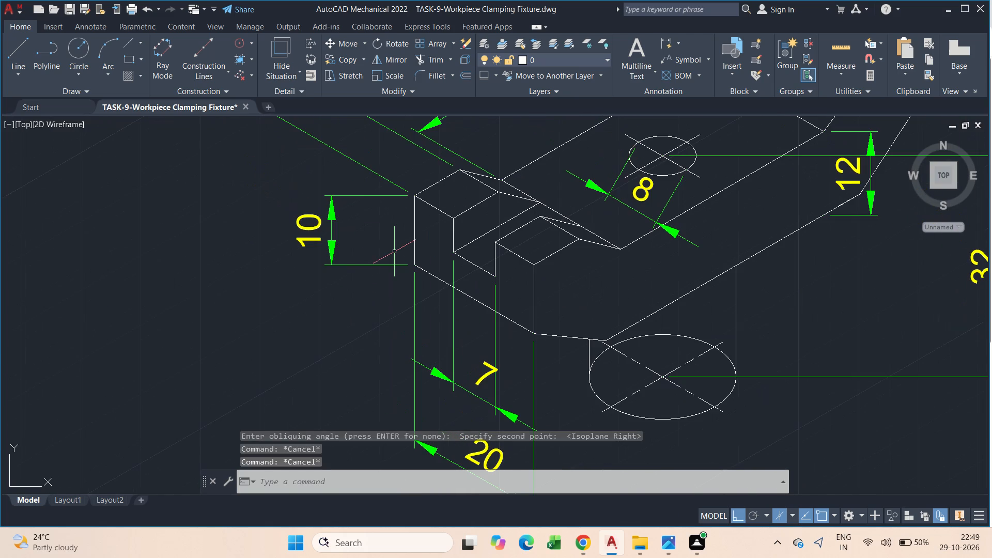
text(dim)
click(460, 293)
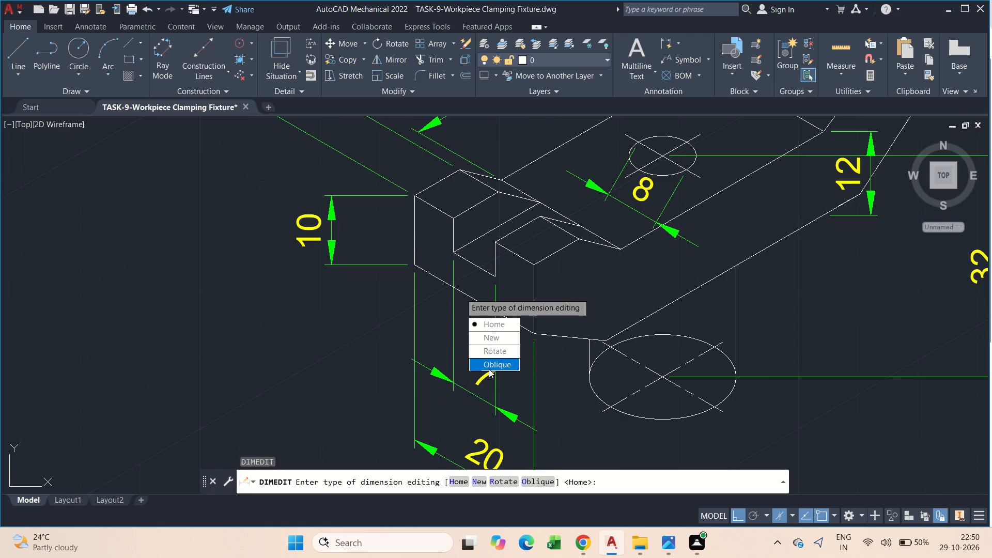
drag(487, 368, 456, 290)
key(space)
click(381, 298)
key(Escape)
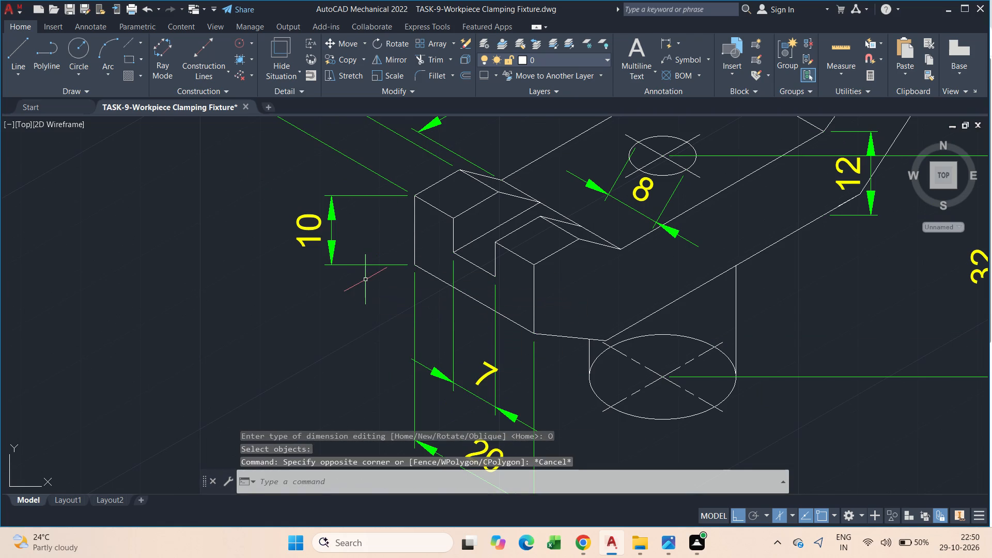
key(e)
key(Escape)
Oblique the 10 dimension with DIMEDIT, picking the angle from two points along the notched end face's top edge.
text(dim)
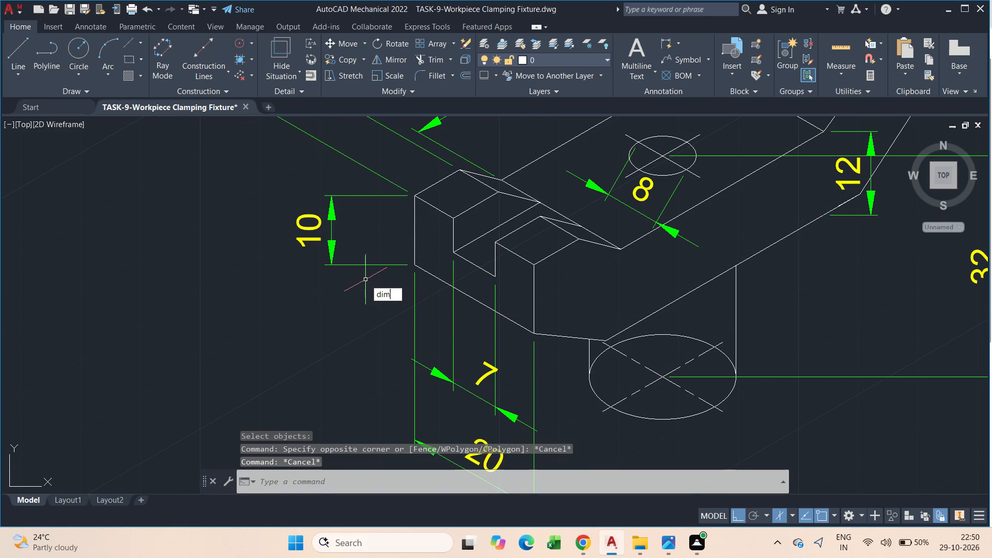
click(415, 320)
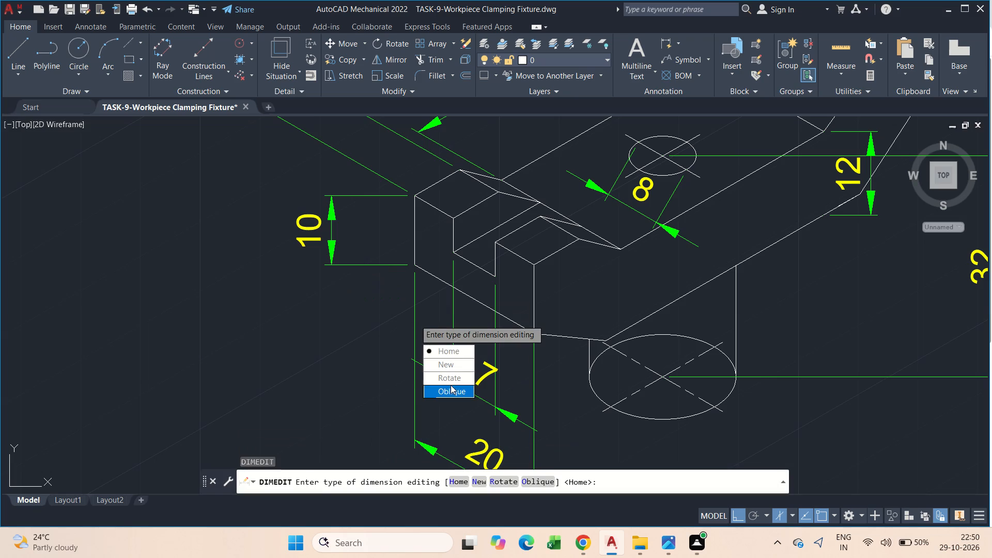
drag(452, 389, 415, 320)
drag(372, 289, 367, 283)
click(353, 257)
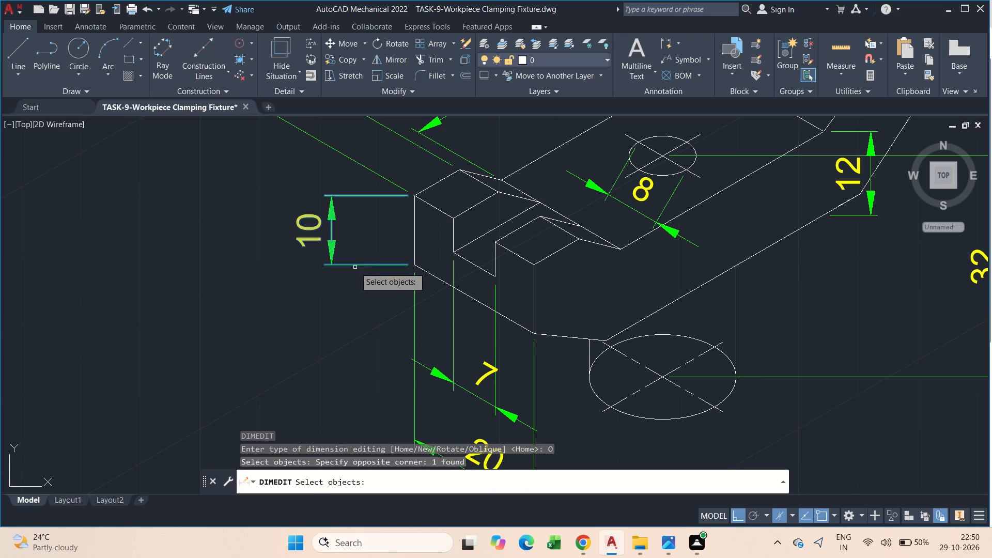
scroll(355, 275, down, 2)
middle_drag(357, 277, 359, 289)
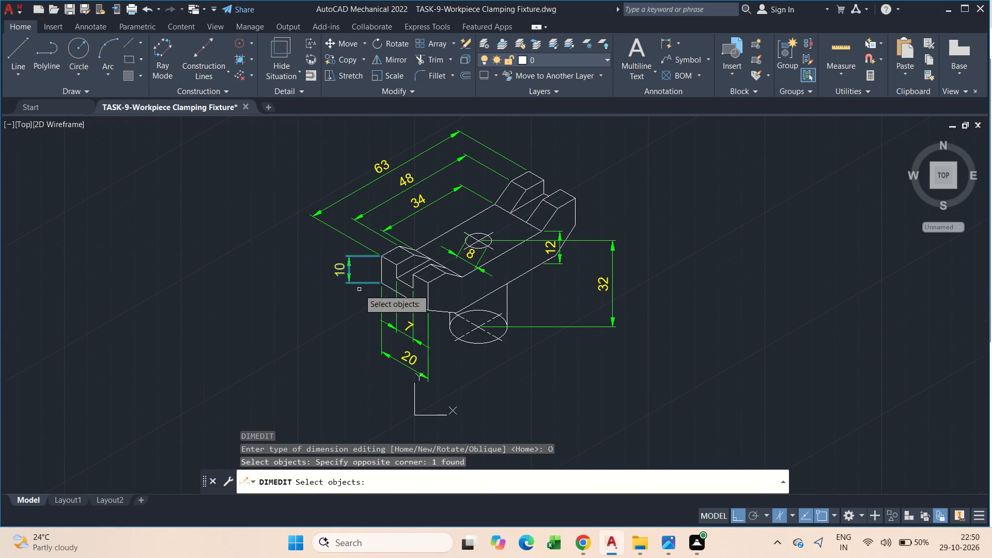
key(space)
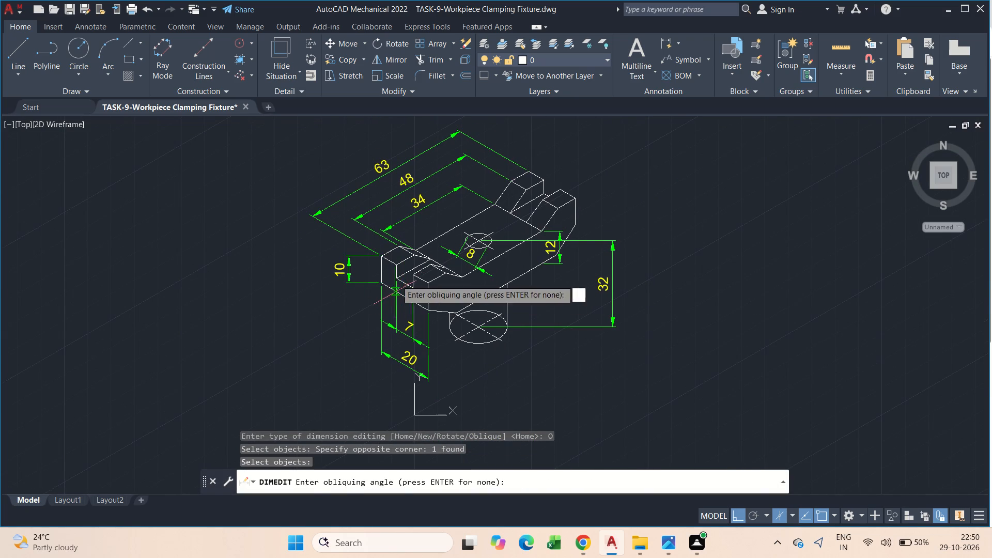
scroll(406, 248, up, 3)
drag(363, 313, 356, 309)
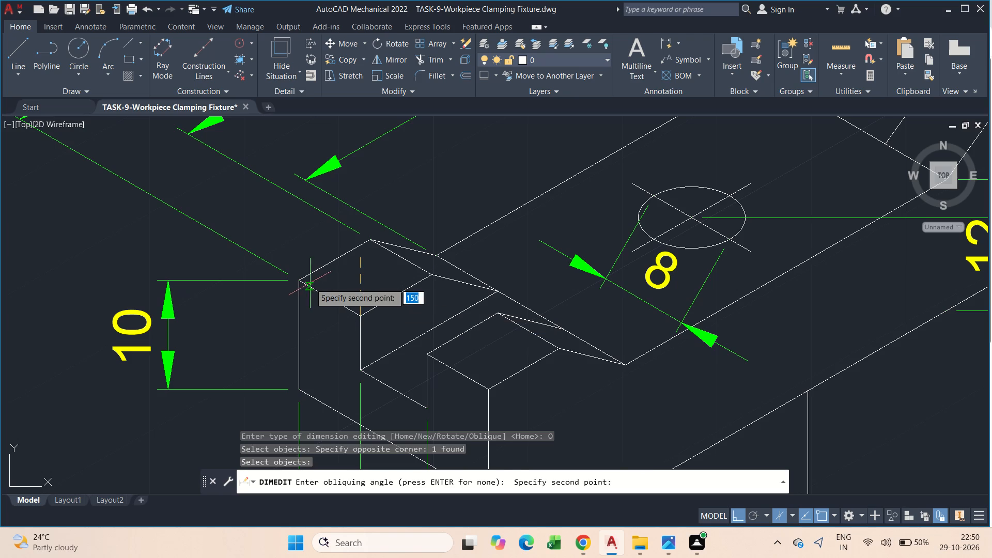
click(301, 277)
scroll(326, 303, down, 2)
middle_drag(358, 287, 309, 268)
key(Escape)
Oblique the 12 and 32 dimensions with DIMEDIT, picking the angle from two points along the top face's long front edge.
scroll(225, 205, up, 1)
scroll(237, 228, down, 2)
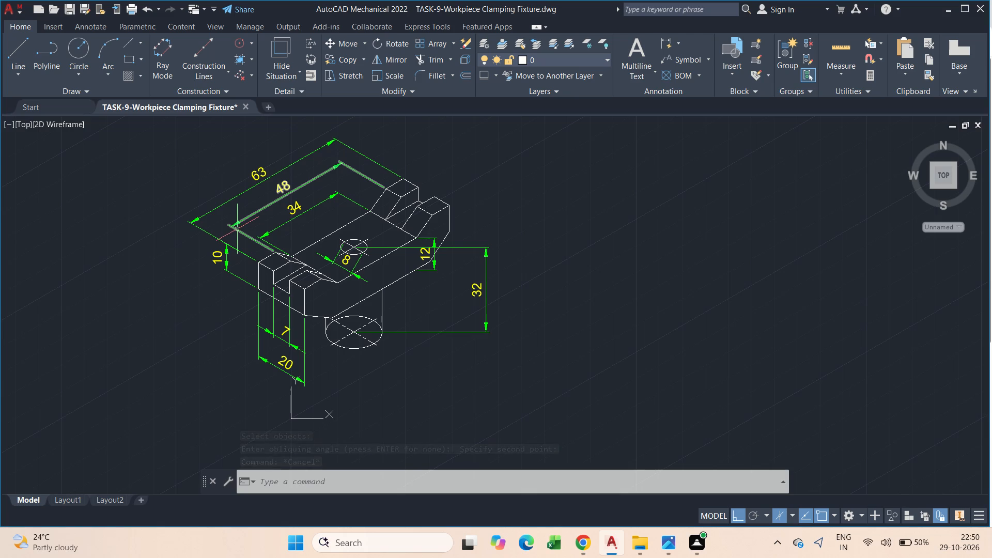
scroll(442, 279, up, 1)
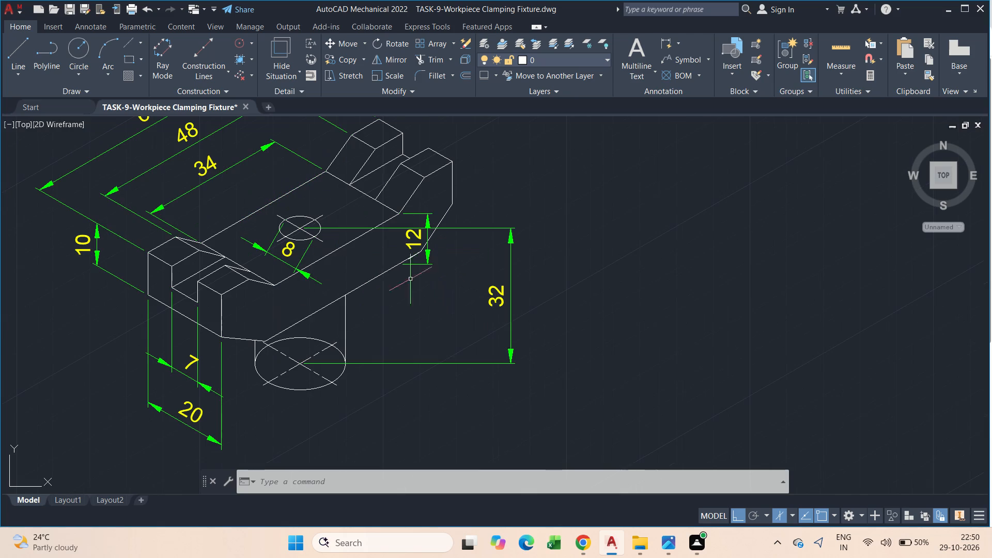
click(425, 265)
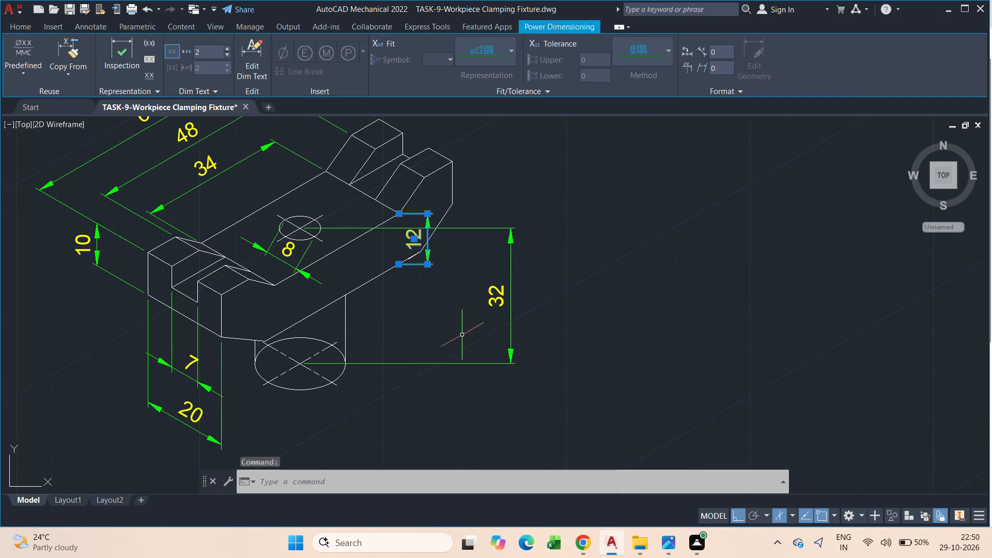
drag(522, 391, 508, 371)
click(492, 344)
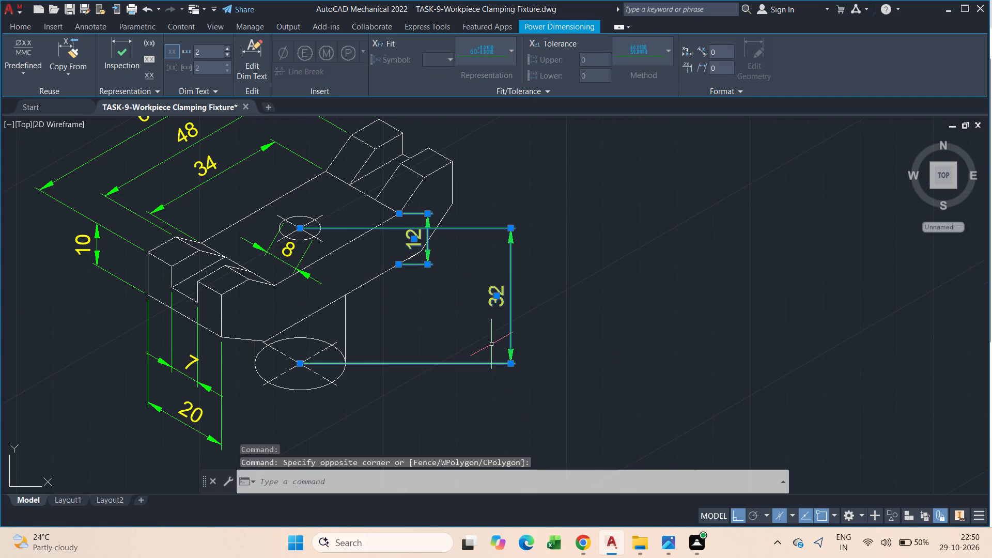
middle_drag(438, 312, 429, 352)
scroll(429, 352, down, 1)
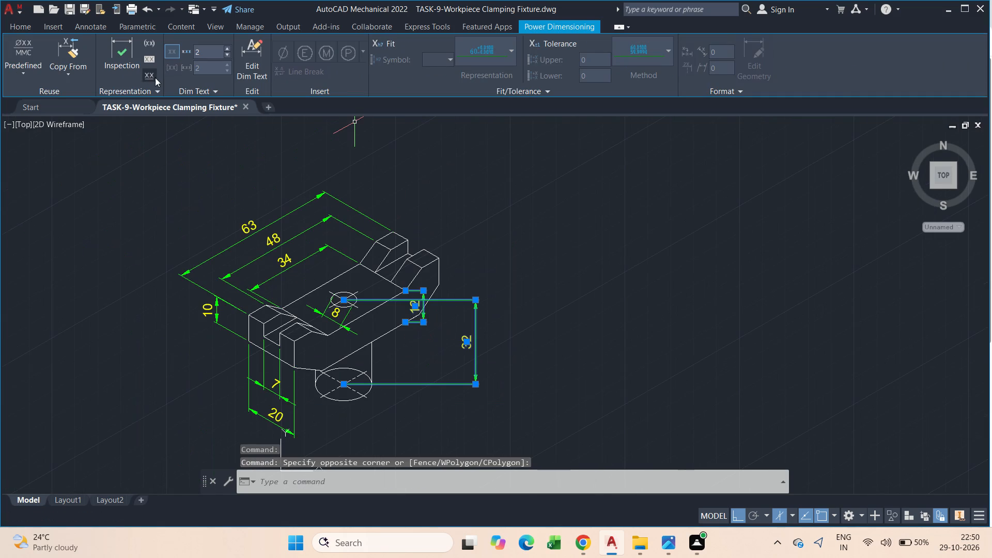
scroll(345, 307, up, 2)
text(dim)
click(384, 349)
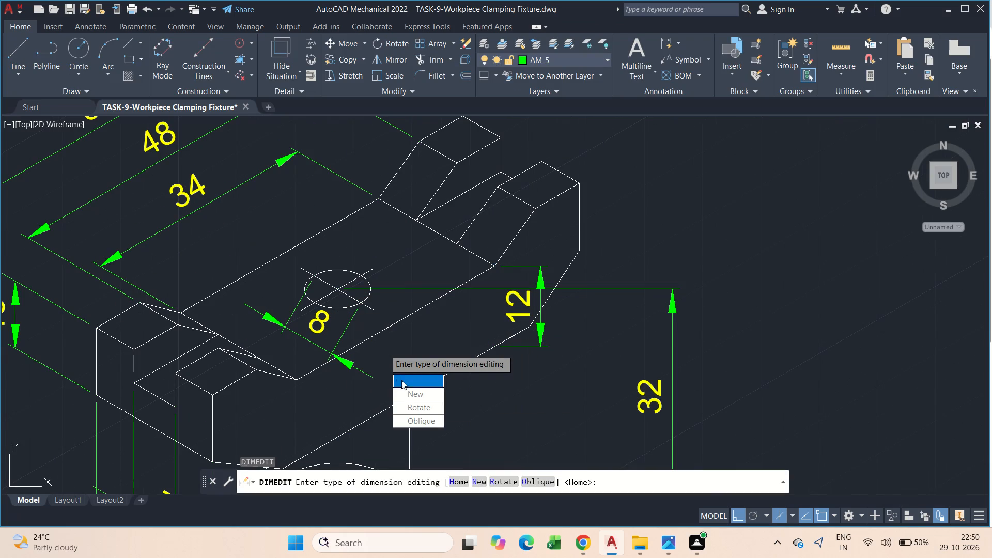
drag(404, 417, 384, 349)
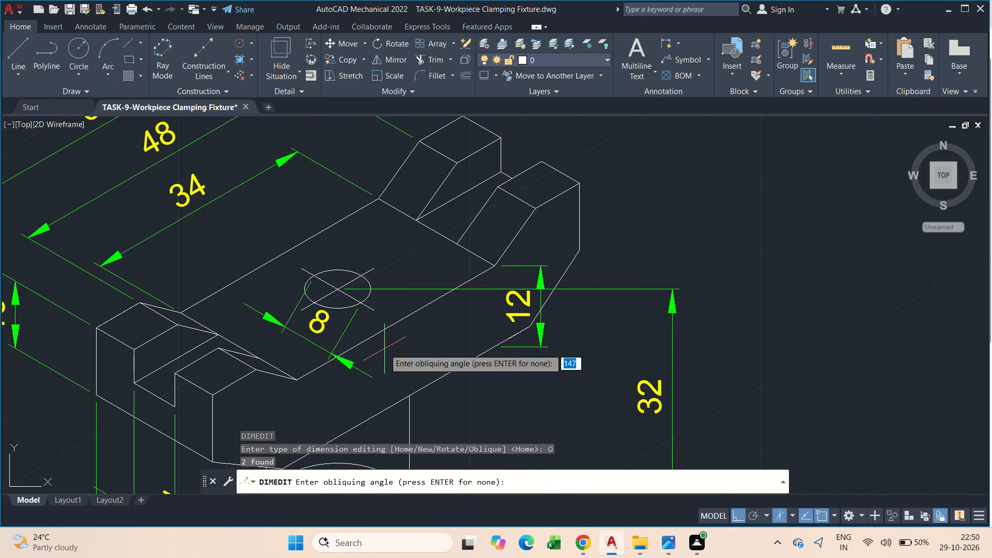
click(411, 315)
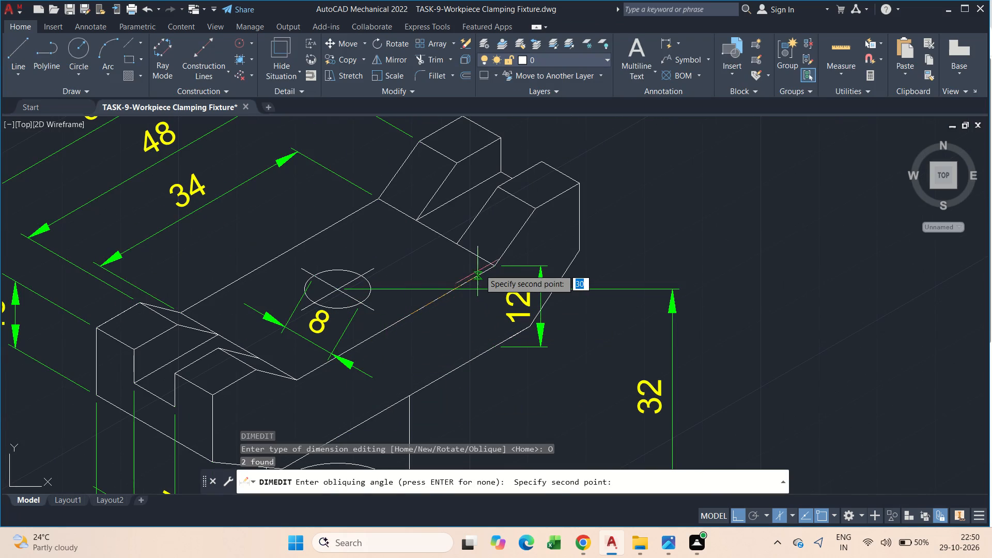
click(489, 266)
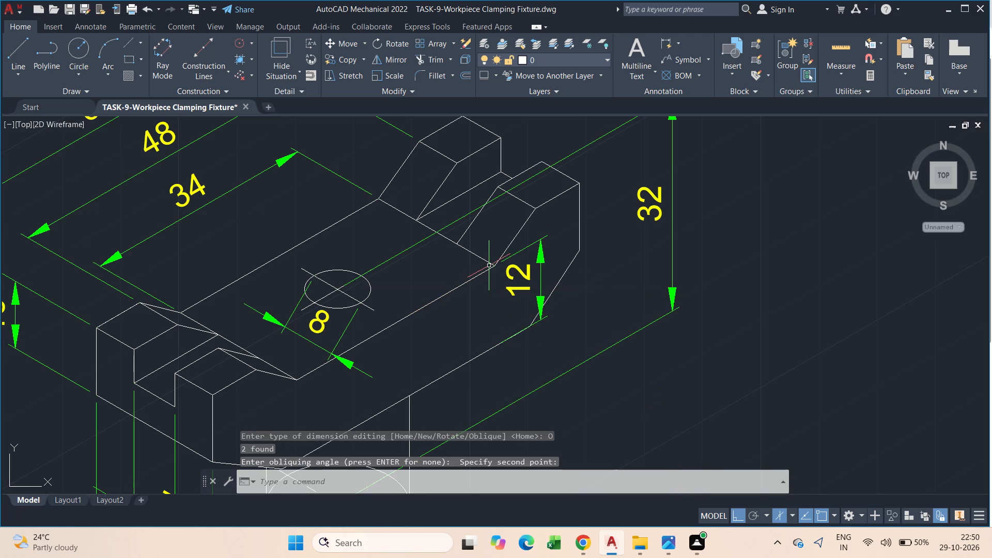
Dimension the lower cylinder's bottom ellipse along its 30° centre line, using the left isoplane and placing the aligned dimension below the ellipse.
scroll(489, 266, down, 1)
middle_drag(488, 267, 422, 290)
key(Escape)
scroll(510, 256, up, 2)
scroll(512, 261, down, 2)
key(Escape)
scroll(450, 317, up, 1)
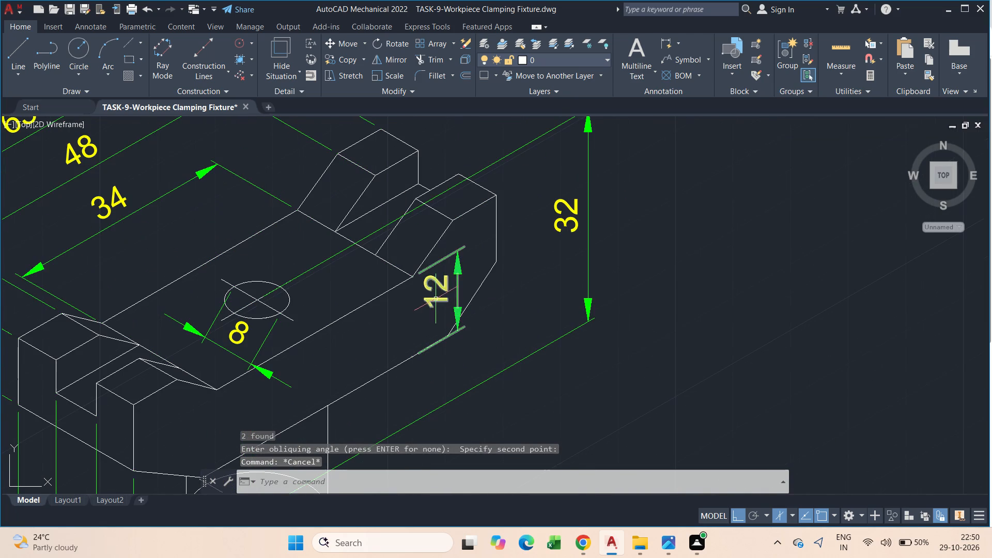
scroll(439, 296, down, 2)
middle_drag(430, 316, 482, 211)
key(Escape)
scroll(444, 281, up, 3)
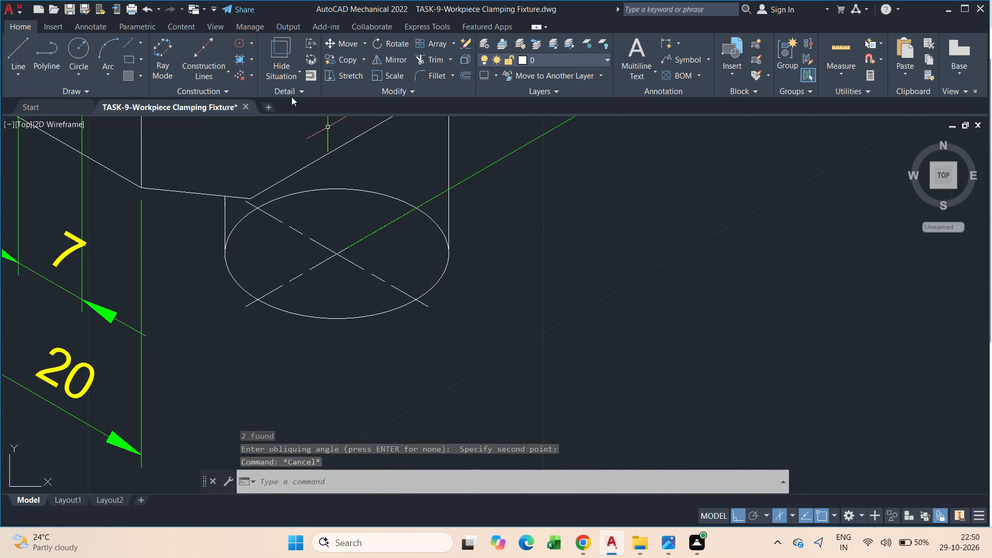
click(670, 37)
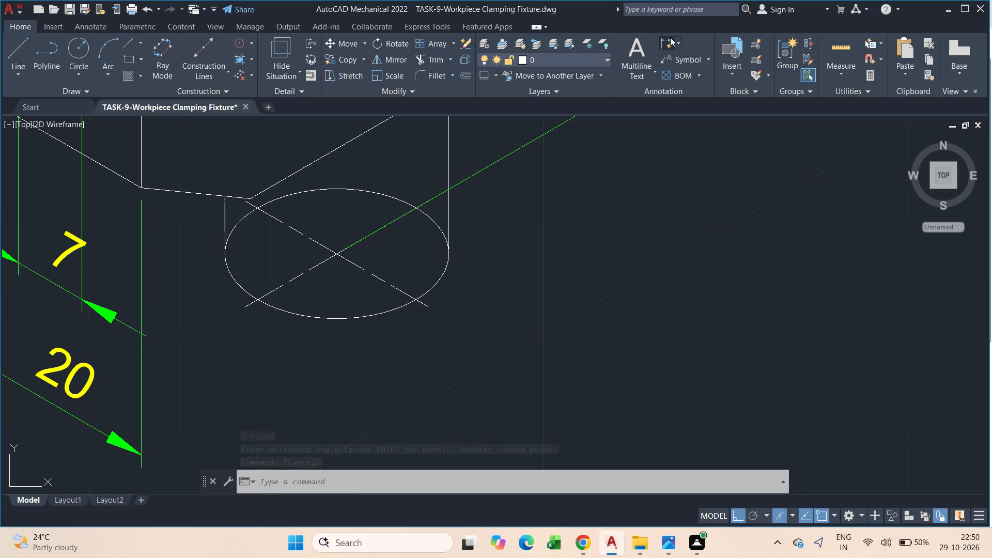
click(257, 299)
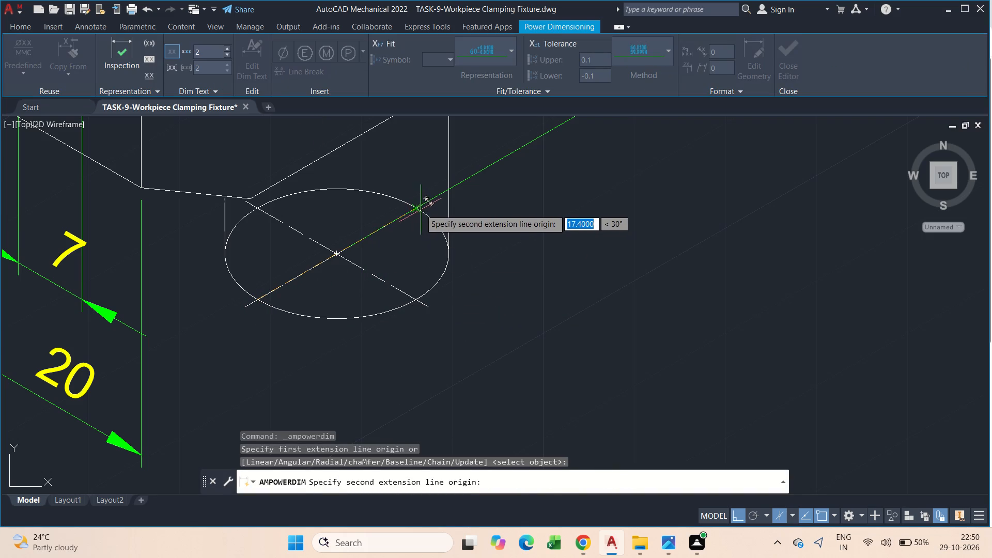
click(420, 208)
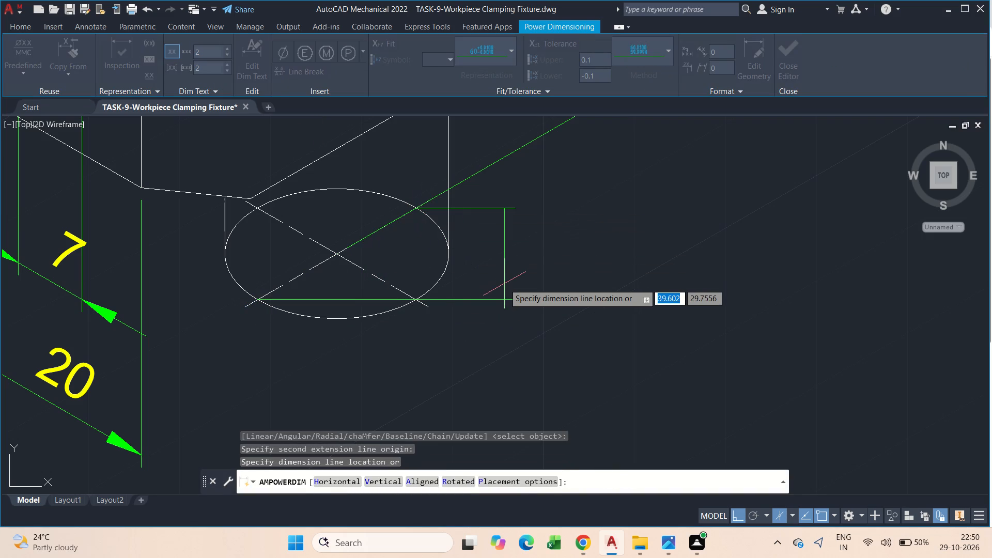
key(F5)
click(479, 357)
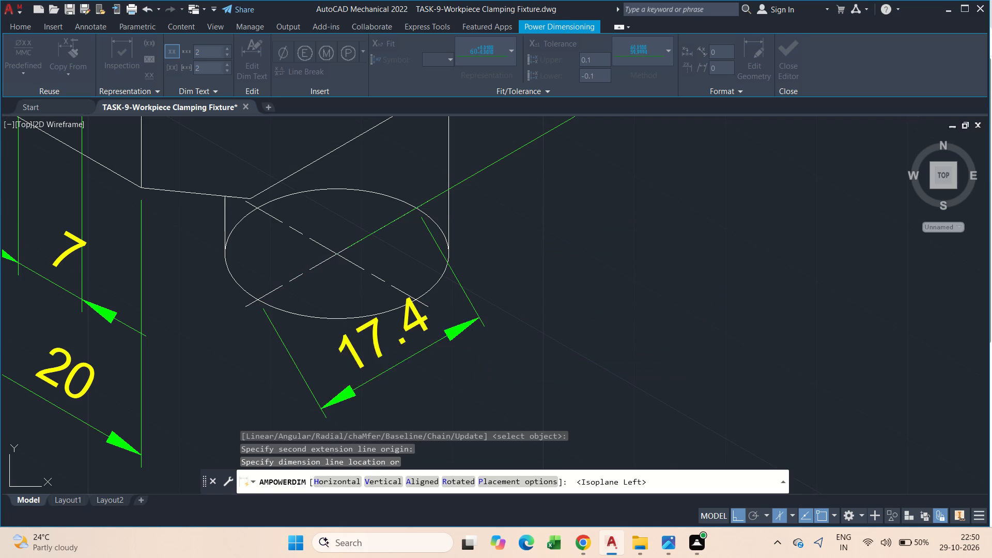
click(479, 357)
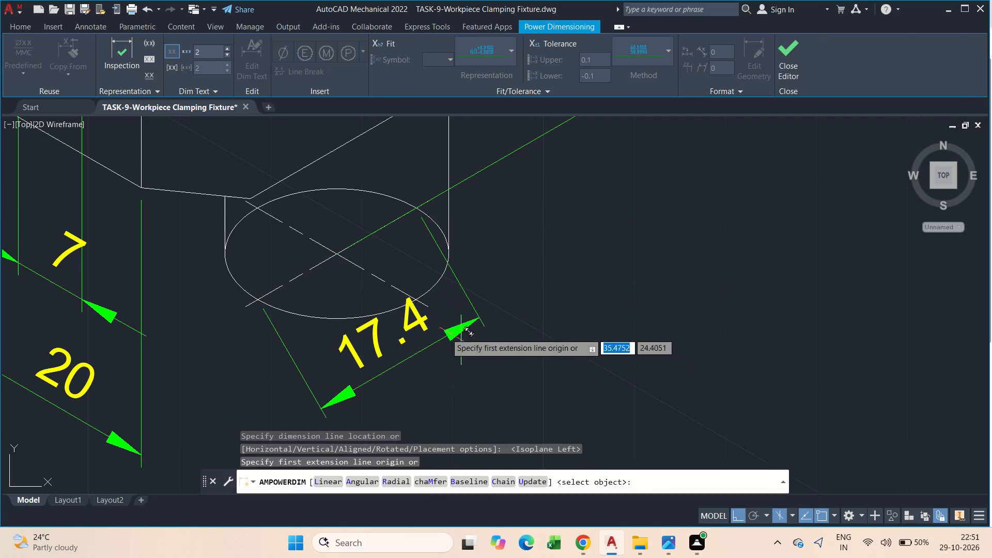
key(Escape)
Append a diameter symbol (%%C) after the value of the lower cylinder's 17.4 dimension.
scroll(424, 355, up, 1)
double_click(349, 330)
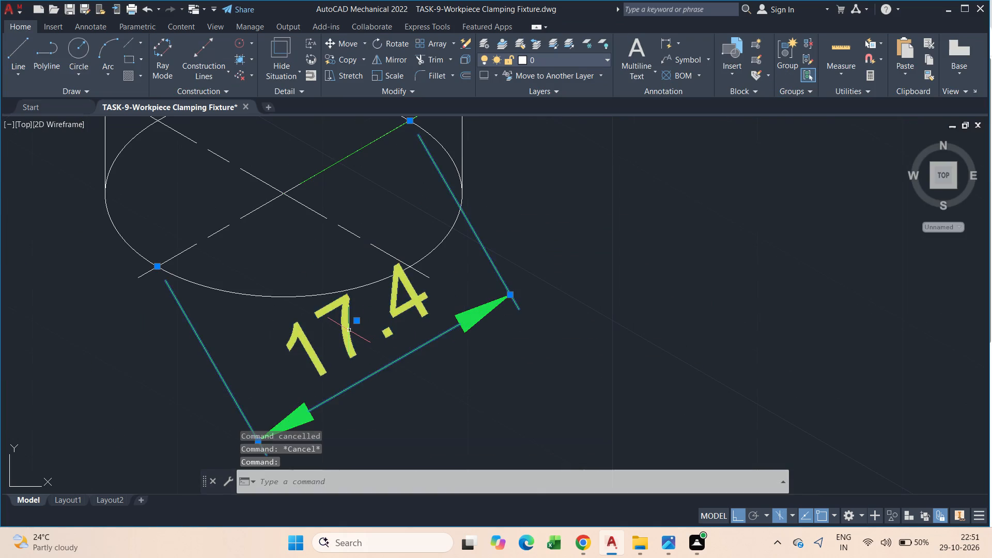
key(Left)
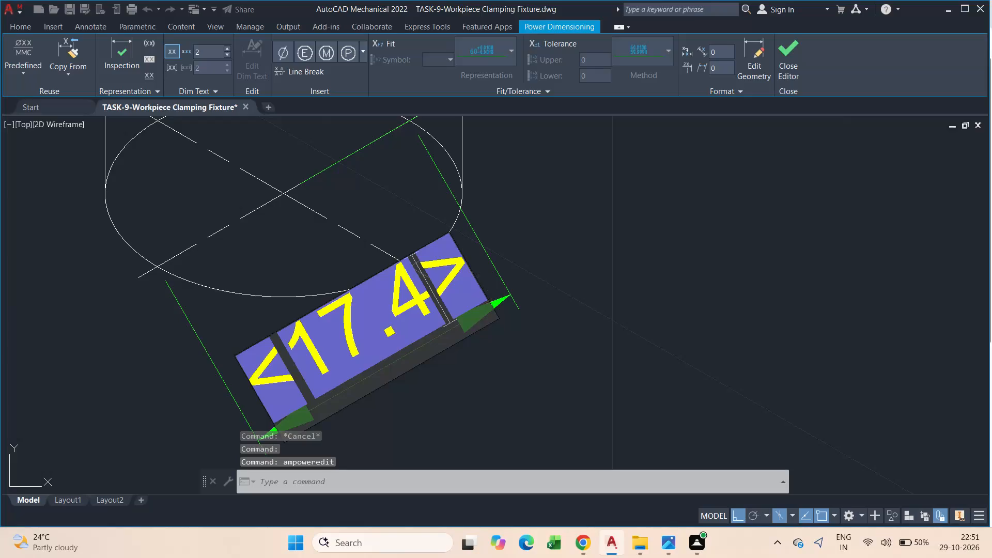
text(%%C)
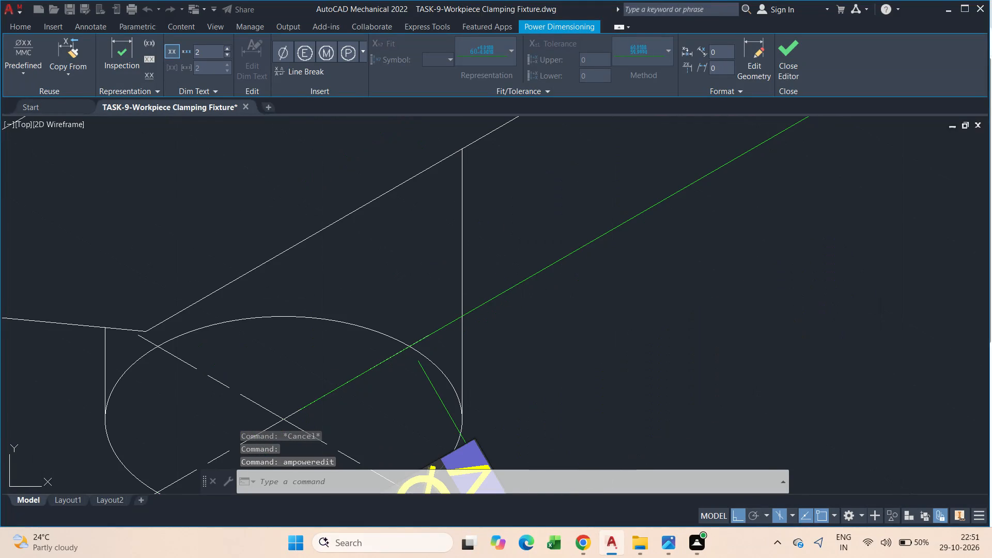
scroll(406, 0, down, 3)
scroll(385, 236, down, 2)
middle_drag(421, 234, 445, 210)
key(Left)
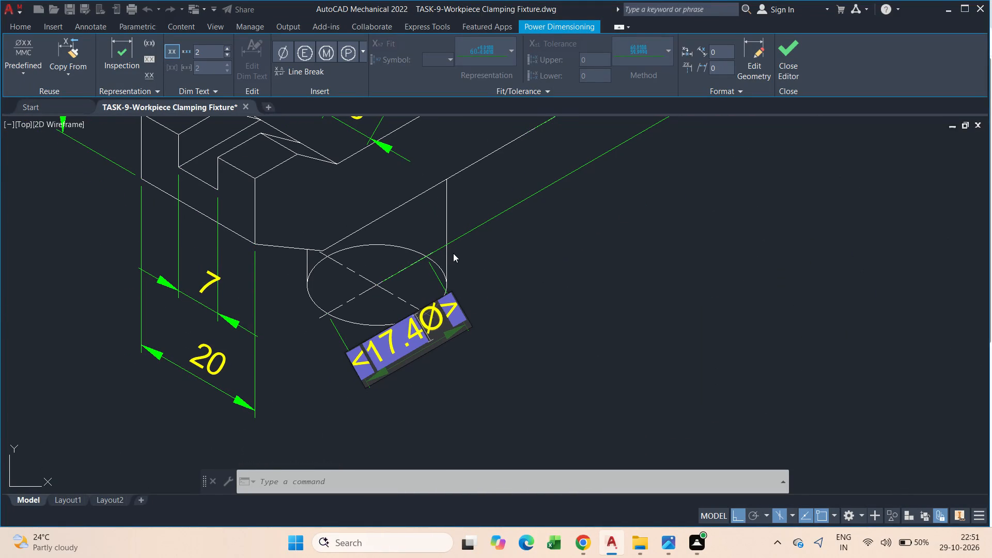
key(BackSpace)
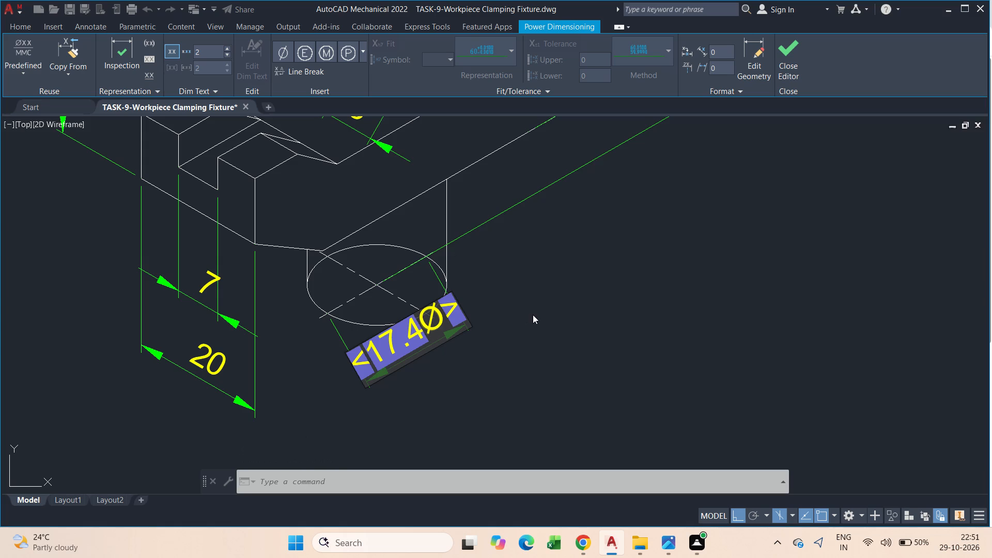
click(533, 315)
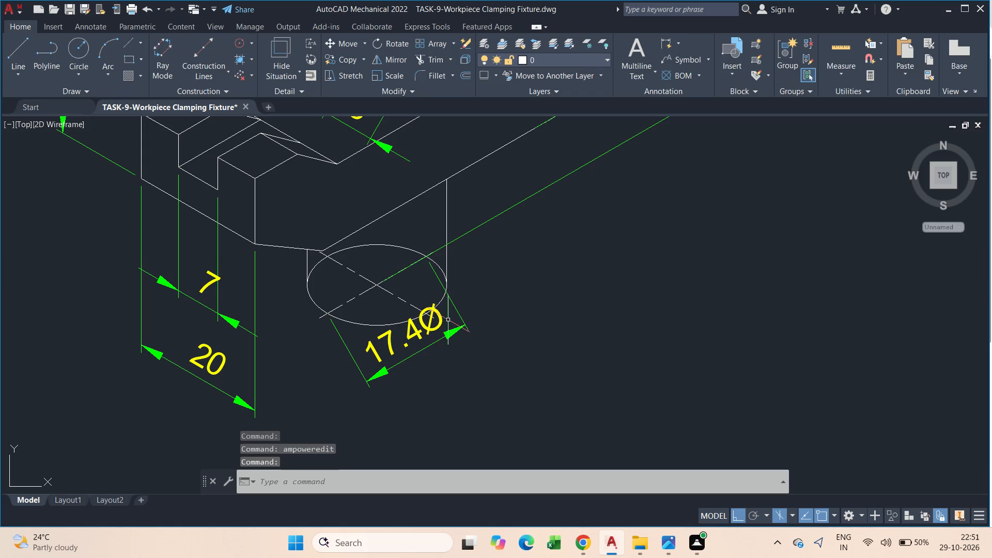
Remove the trailing diameter symbol from the lower cylinder's dimension text and insert one (%%C) in front of the value.
double_click(443, 320)
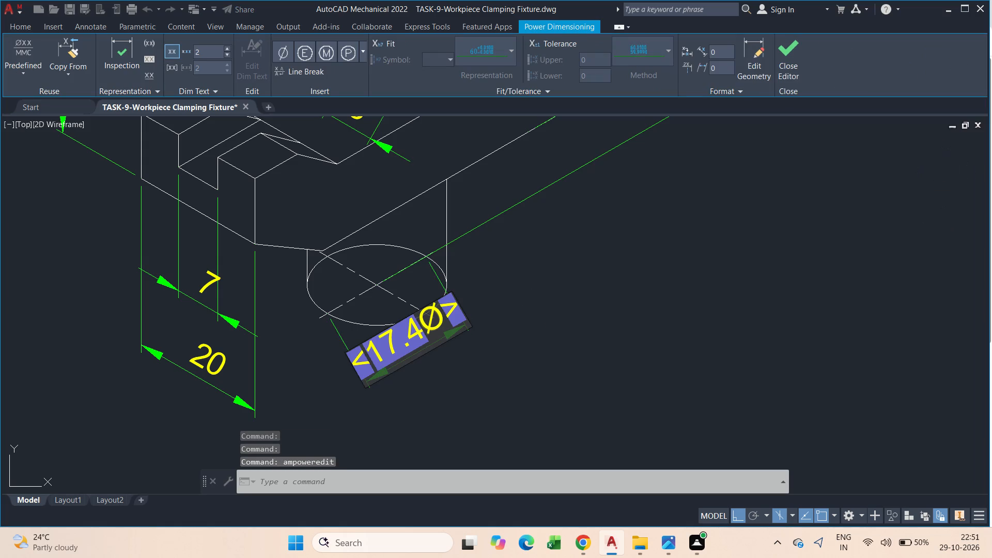
click(443, 320)
key(BackSpace)
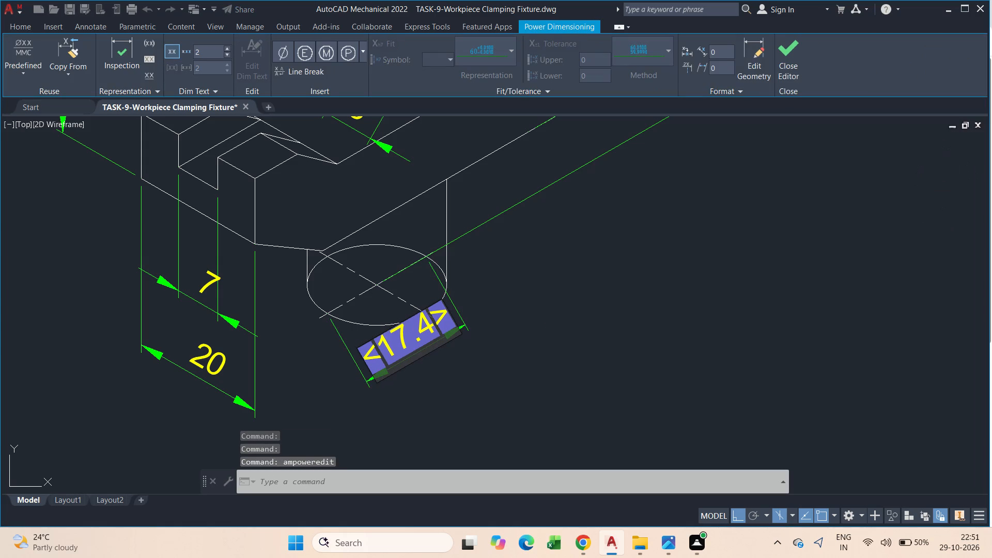
key(Left)
key(Left)
key(Left)
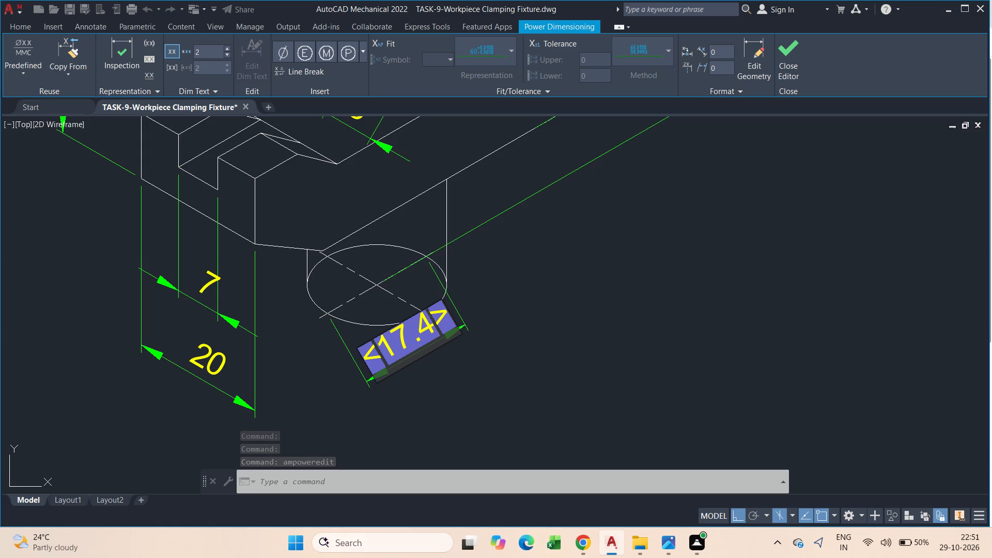
text(%%C)
click(512, 282)
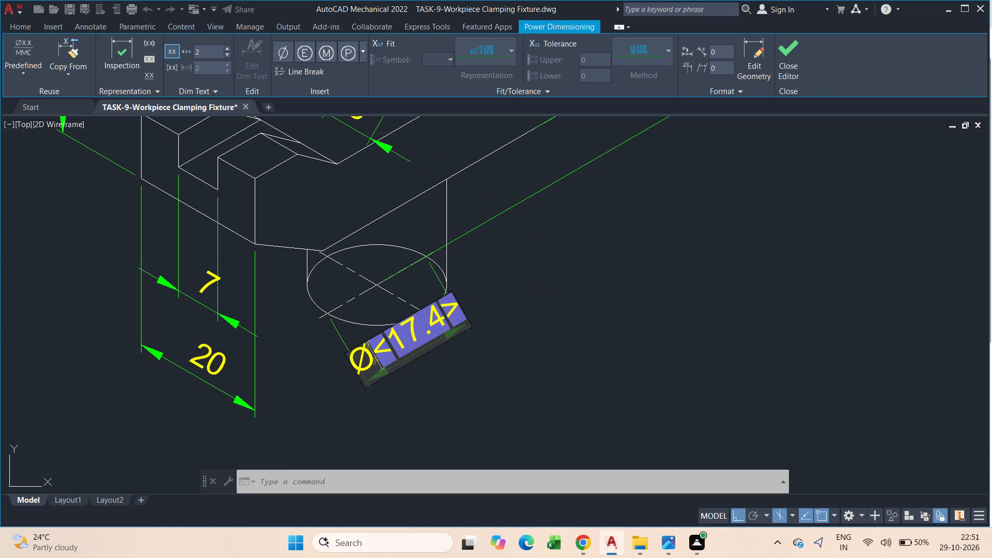
key(Escape)
Shift the Ø17.4 dimension about 12.3 units at 330°, placing it clear of the lower cylinder's ellipse.
click(458, 352)
click(443, 337)
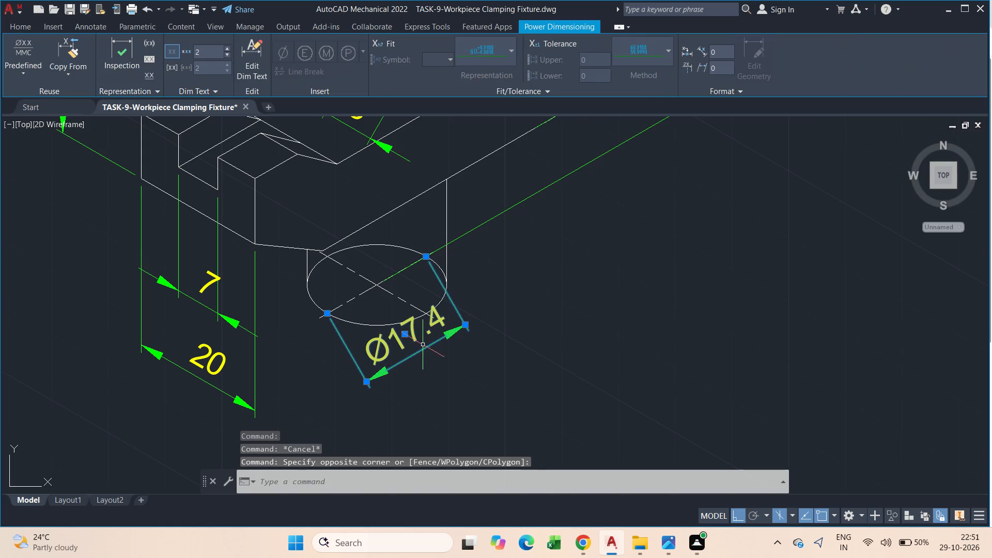
drag(407, 334, 415, 338)
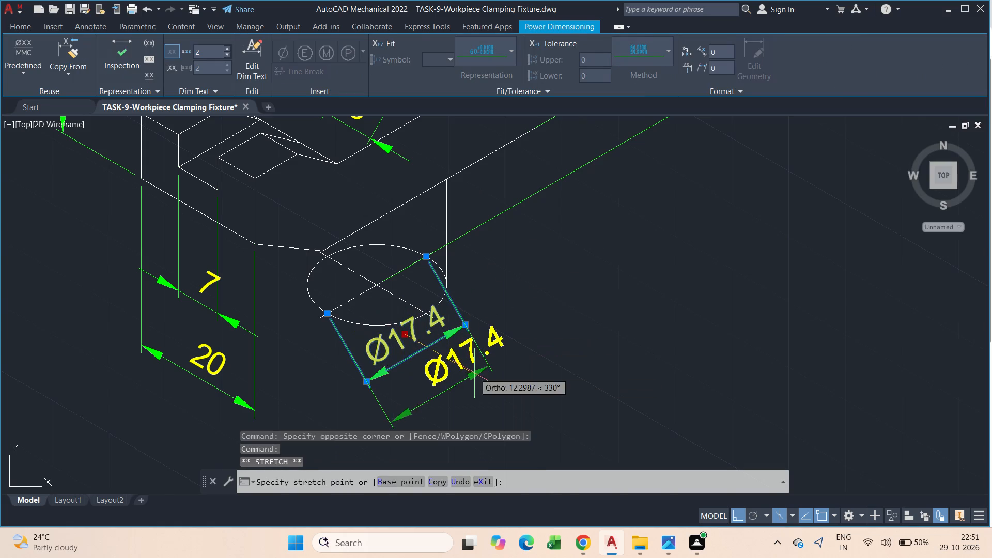
click(475, 374)
key(Escape)
Oblique the Ø17.4 dimension with Dimedit, picking two points along the bottom ellipse's other centre line, from its centre to its 330° end.
middle_drag(542, 303, 420, 265)
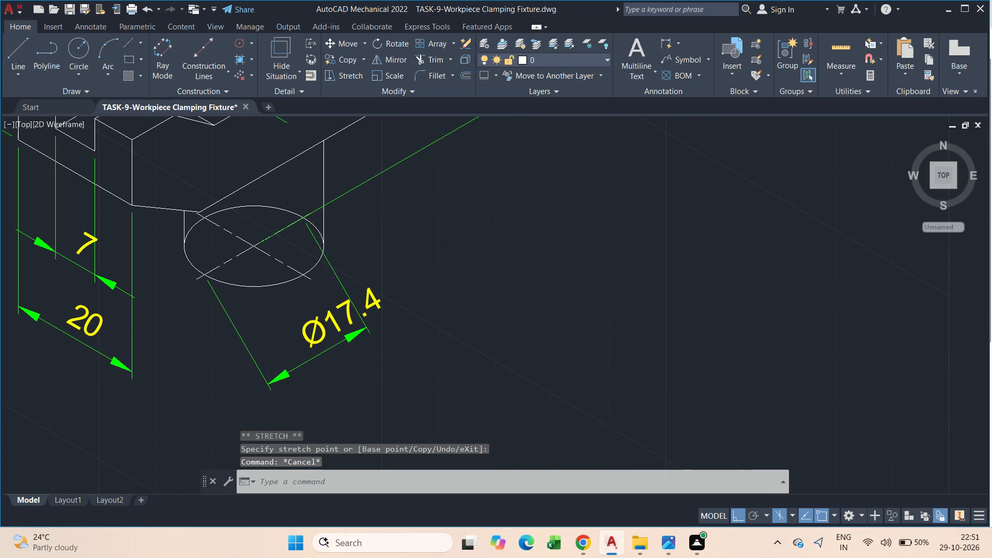
key(o)
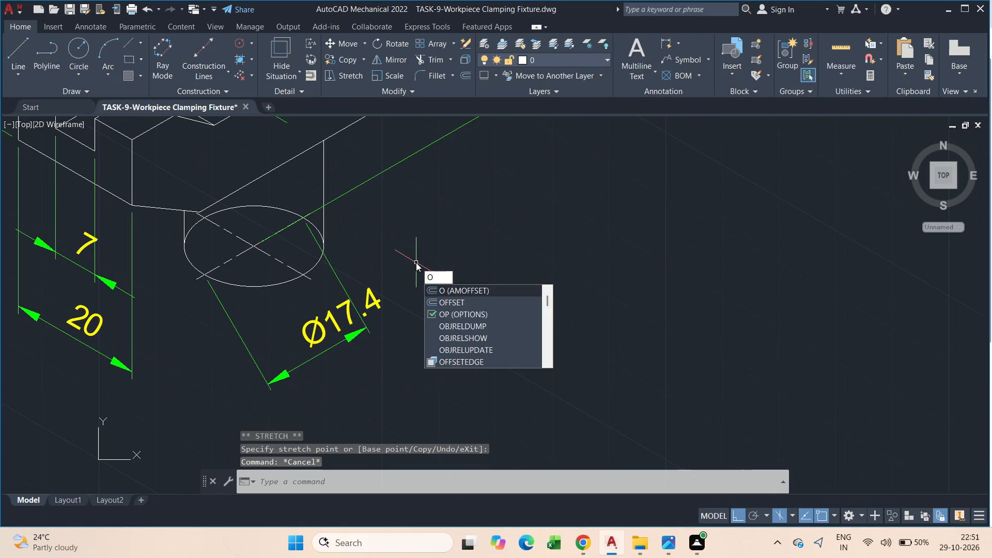
key(Escape)
text(dim)
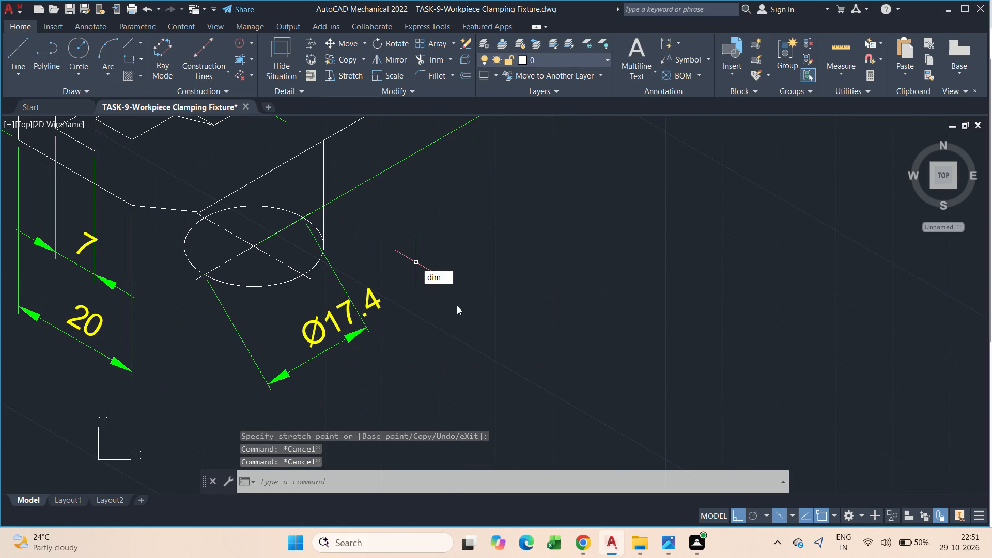
click(478, 304)
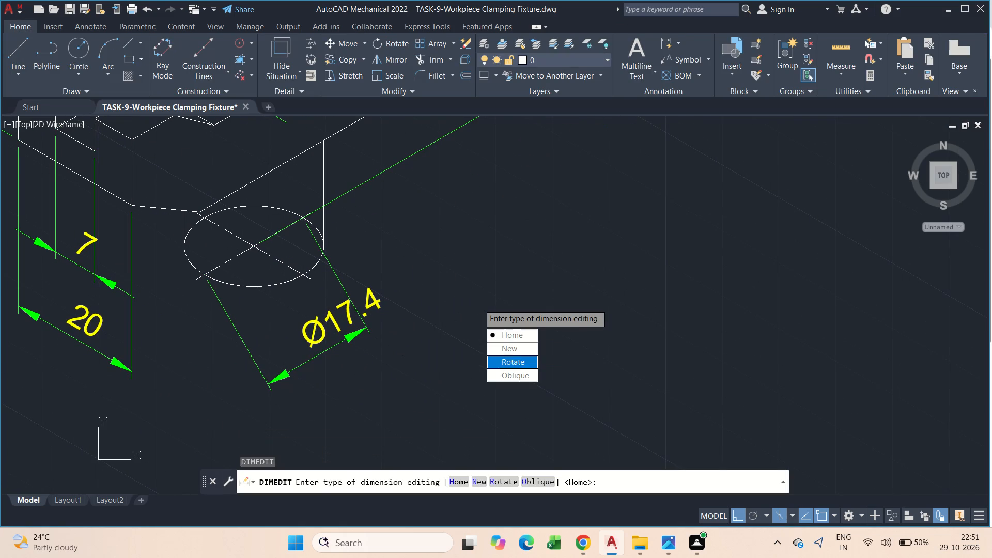
drag(507, 375, 478, 304)
click(402, 333)
click(348, 300)
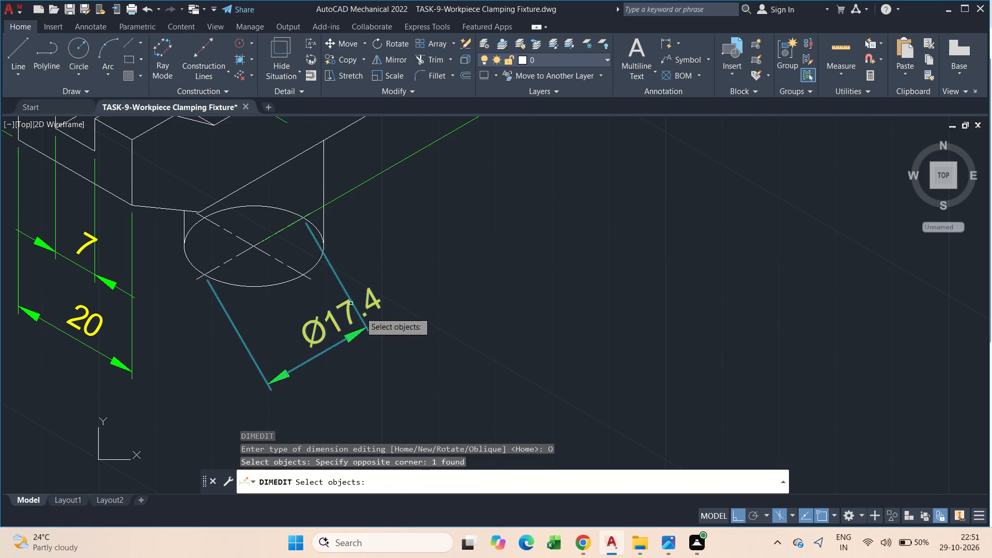
key(space)
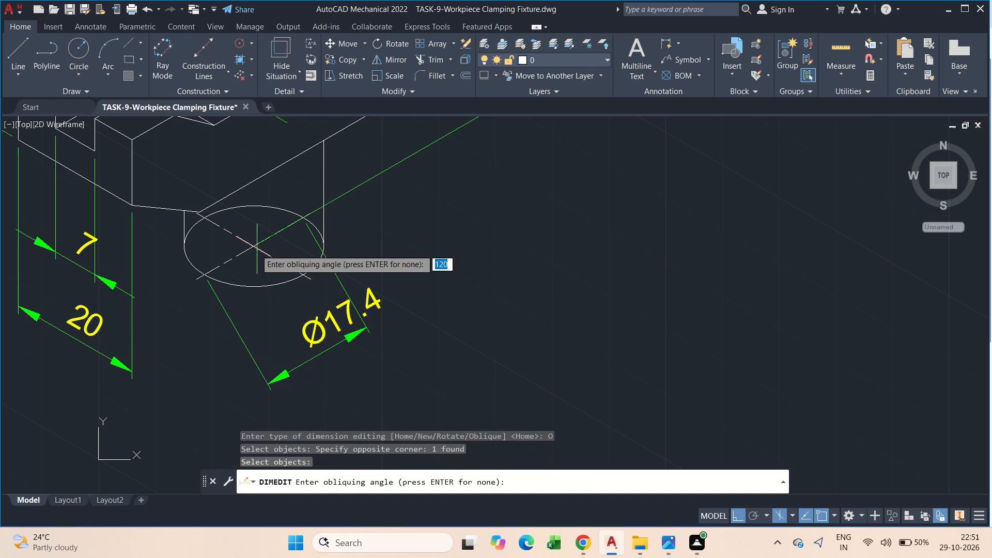
click(254, 249)
click(304, 278)
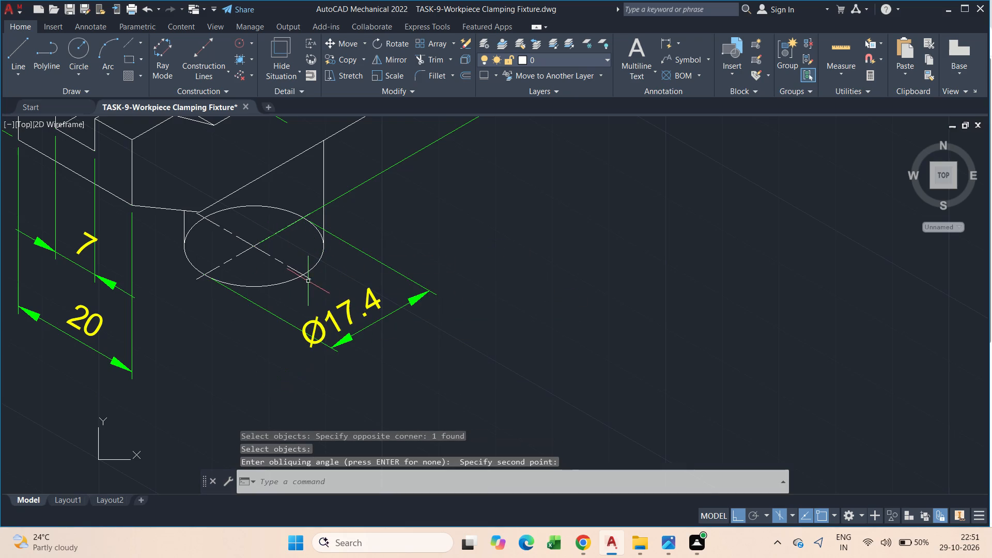
key(Escape)
Reposition the obliqued Ø17.4 dimension slightly closer to the lower cylinder, with its text centred between the extension lines.
click(377, 300)
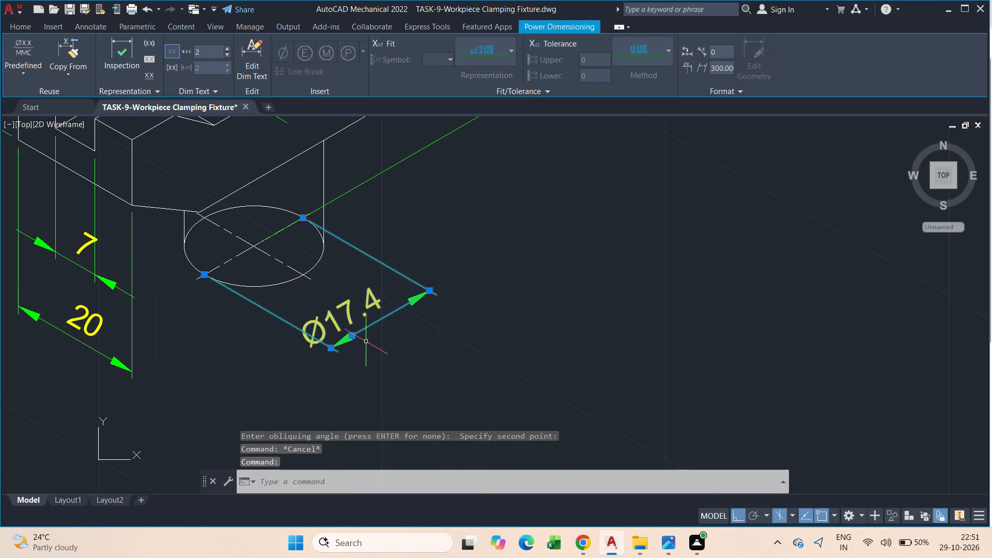
click(354, 336)
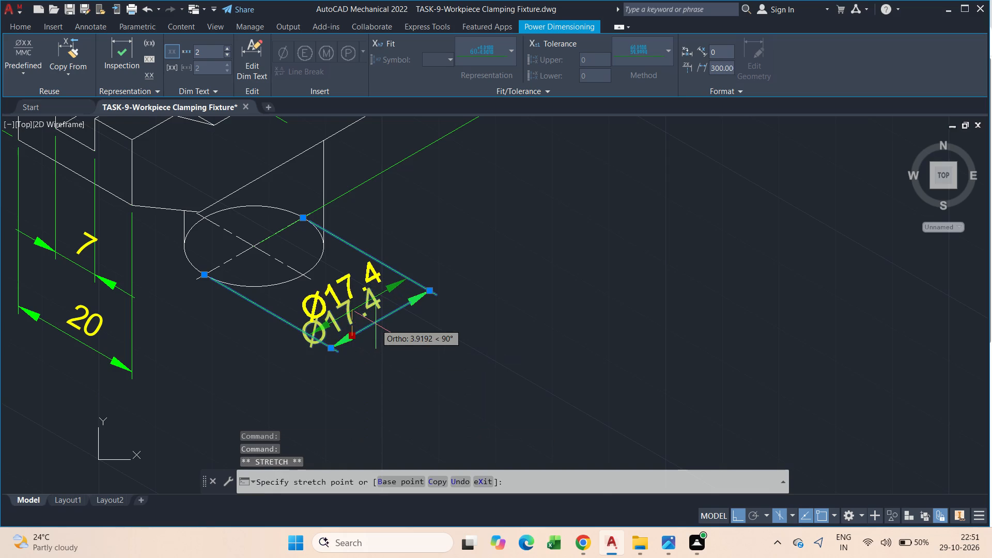
click(376, 324)
key(Escape)
Save the drawing.
scroll(425, 302, down, 3)
middle_drag(516, 305, 379, 329)
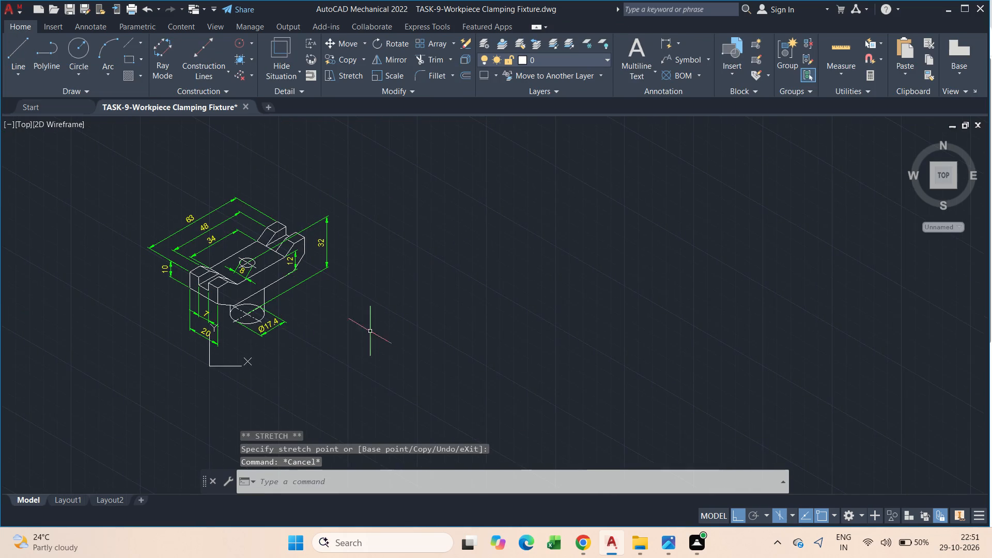
scroll(251, 232, up, 2)
middle_drag(234, 224, 545, 224)
key(ctrl+s)
key(ctrl+s)
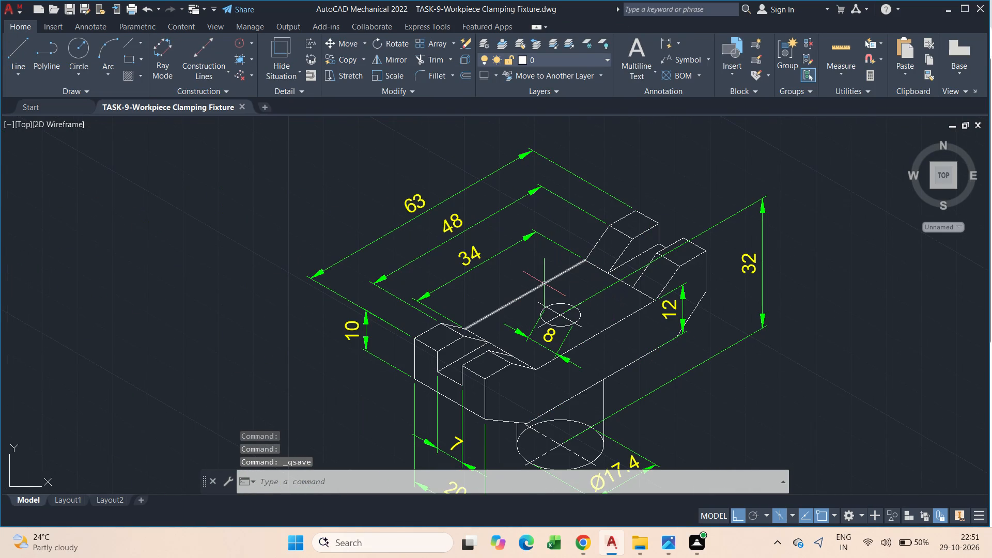
Examine the dimensioned fixture overall and around the lower cylinder to check the dimension layout.
middle_drag(515, 218, 264, 212)
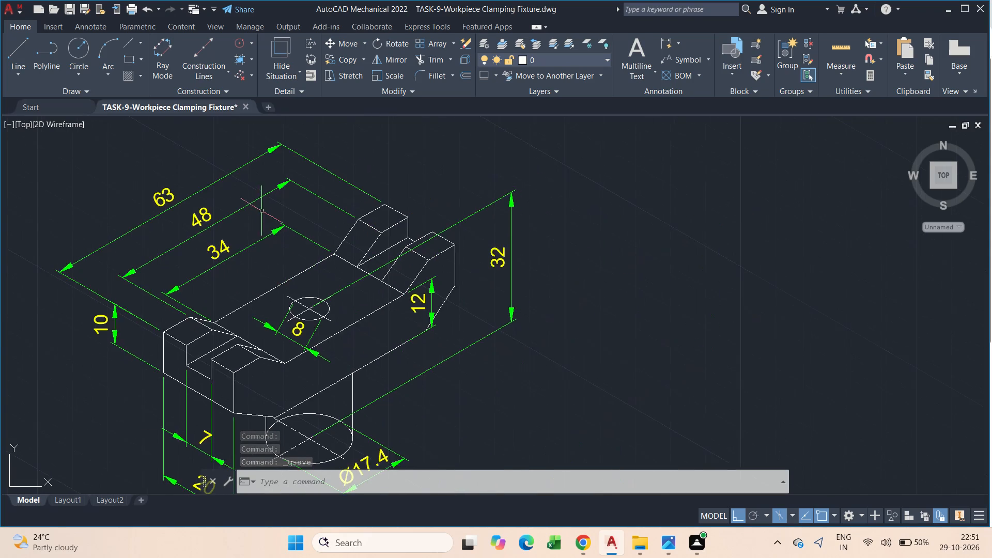
scroll(252, 299, down, 2)
middle_drag(246, 304, 239, 299)
scroll(246, 304, up, 3)
middle_drag(209, 347, 329, 272)
scroll(329, 272, down, 3)
scroll(334, 275, up, 2)
middle_drag(427, 363, 417, 344)
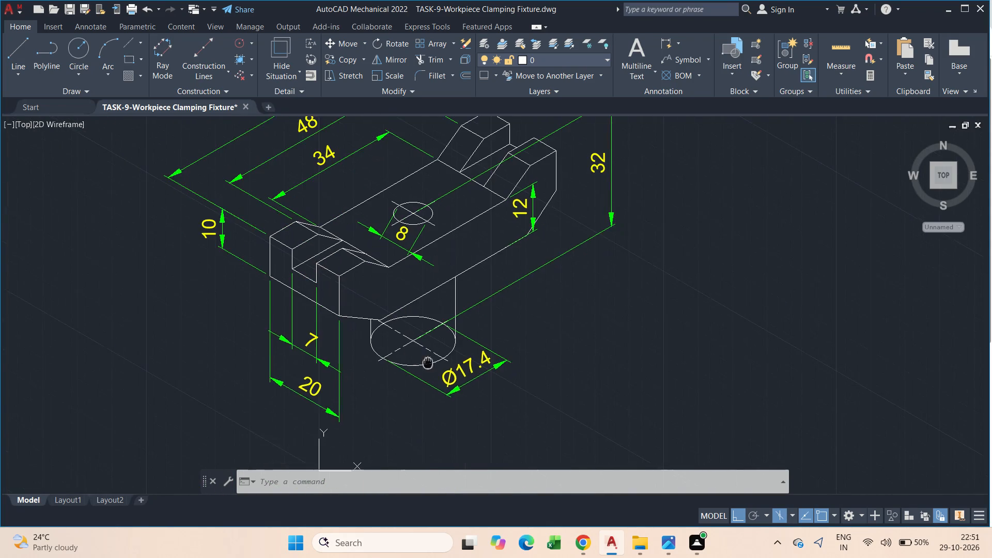
middle_drag(417, 344, 414, 320)
scroll(309, 375, up, 4)
scroll(381, 281, down, 3)
middle_drag(414, 267, 334, 333)
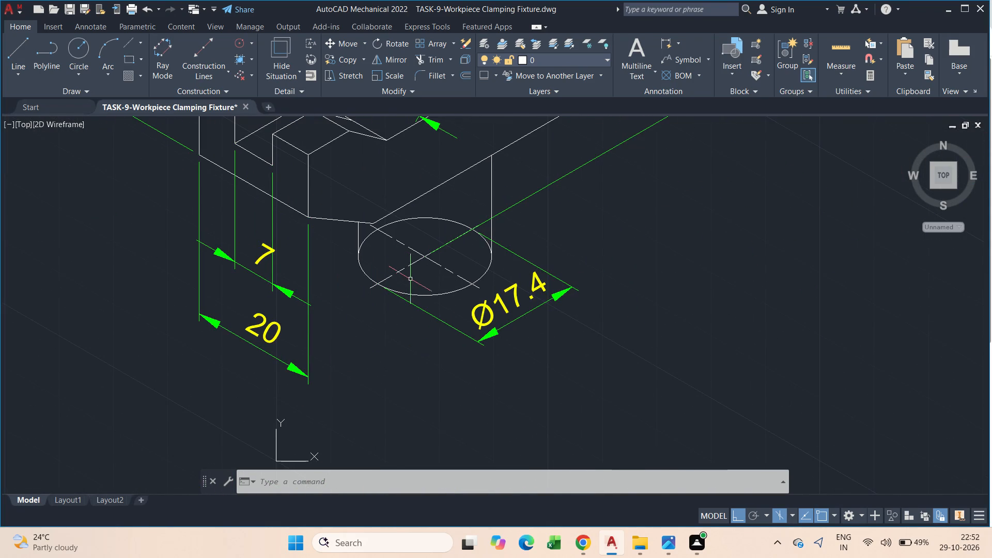
Oblique the top hole's 8 dimension parallel to the fixture's long edges, picking two points along that direction in the top isoplane.
scroll(415, 276, down, 2)
middle_drag(444, 241, 394, 280)
scroll(375, 240, up, 3)
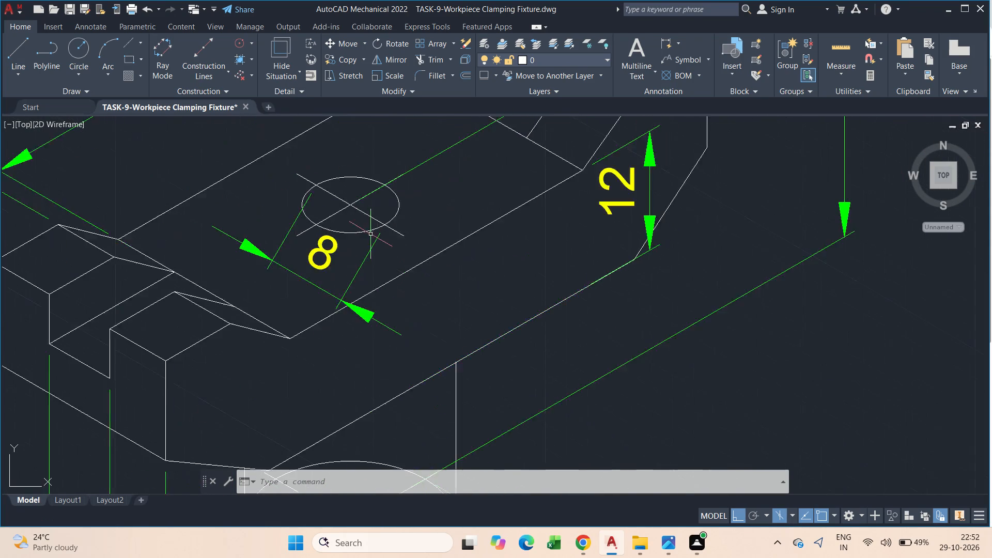
scroll(366, 236, up, 1)
scroll(337, 273, down, 2)
scroll(337, 274, up, 1)
click(355, 282)
click(347, 276)
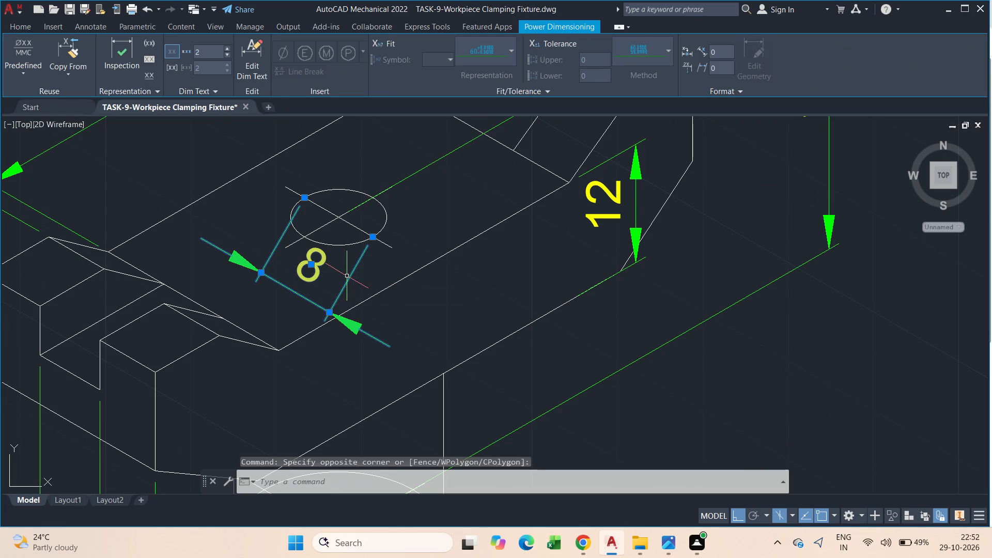
key(d)
click(387, 313)
drag(416, 381, 387, 313)
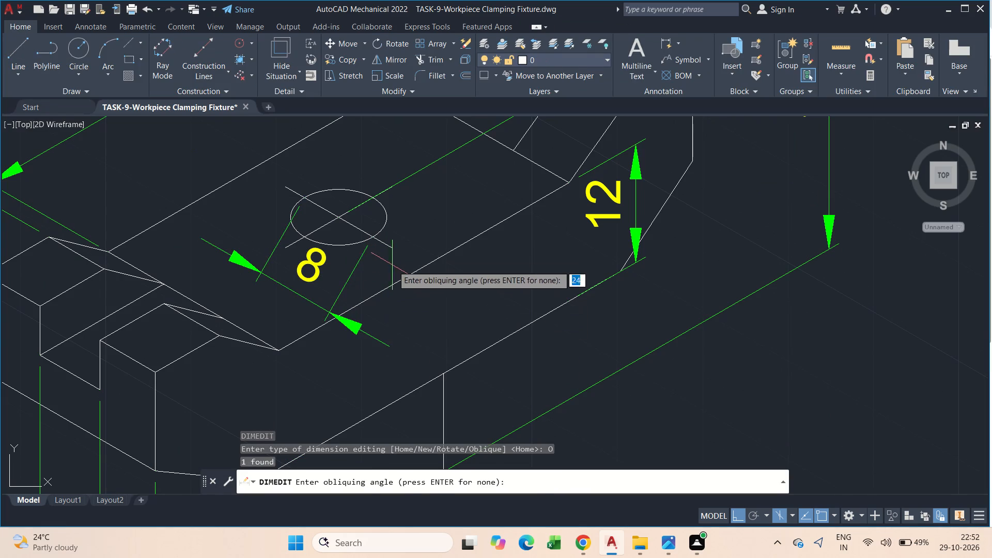
click(401, 278)
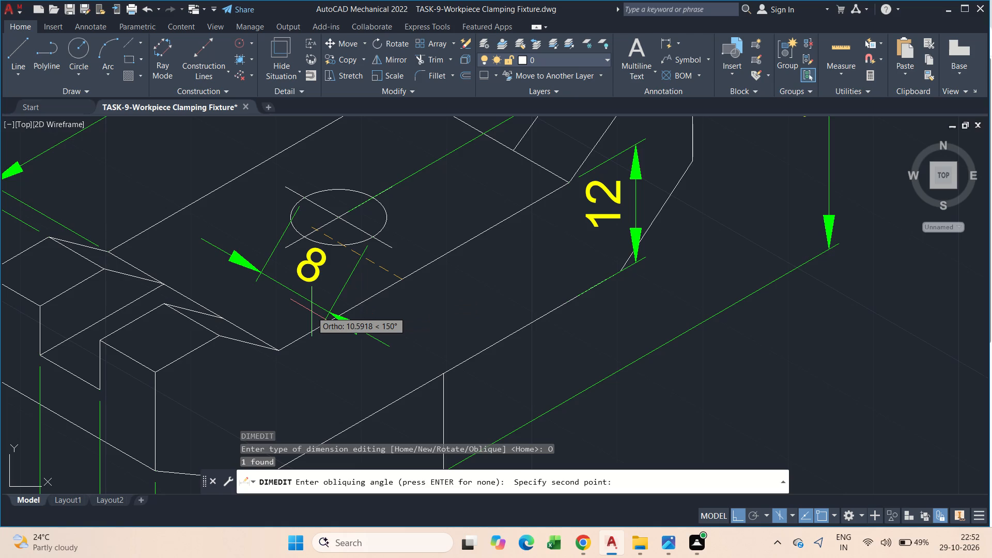
key(F5)
click(302, 317)
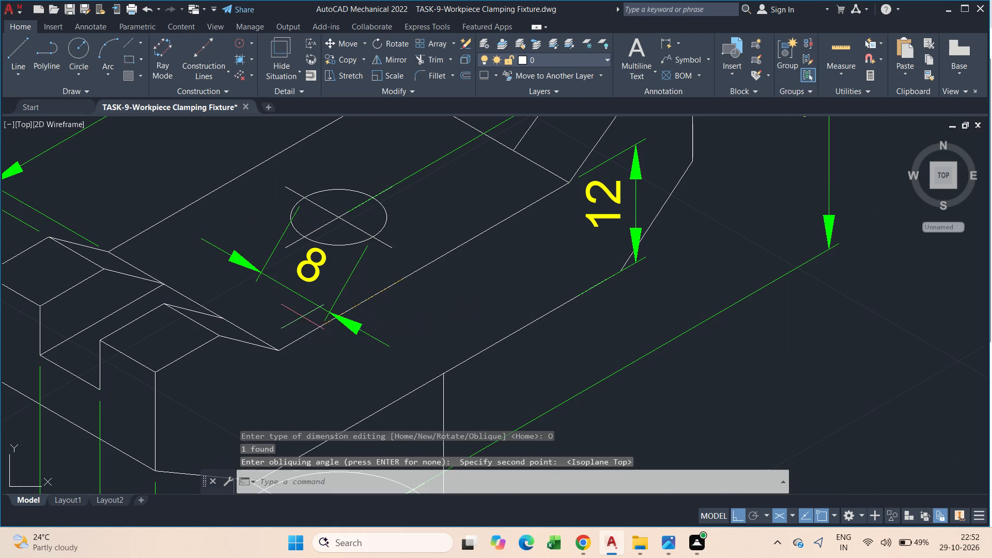
scroll(352, 263, down, 1)
key(Escape)
Insert a diameter symbol (%%C) in front of the value of the top hole's 8 dimension.
scroll(318, 258, up, 1)
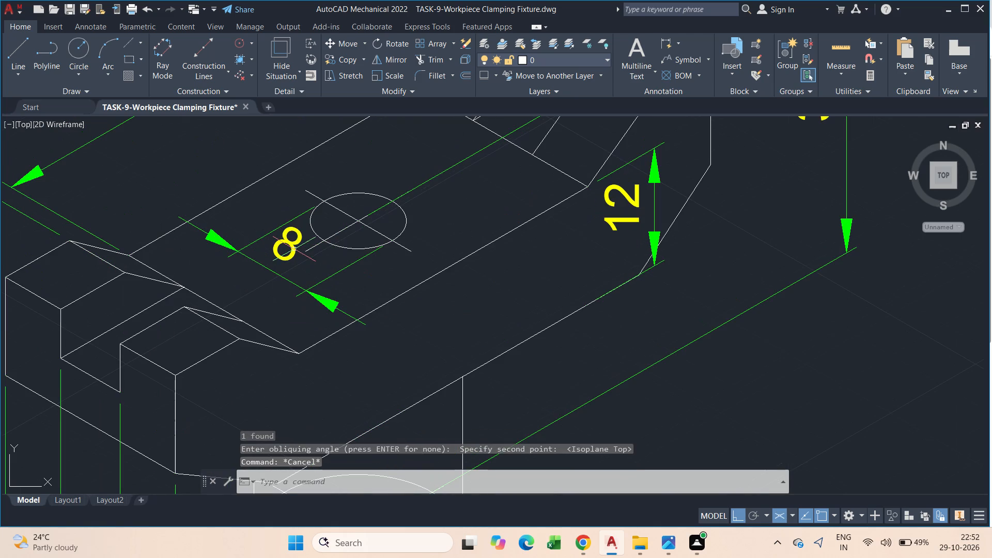
double_click(293, 249)
key(Left)
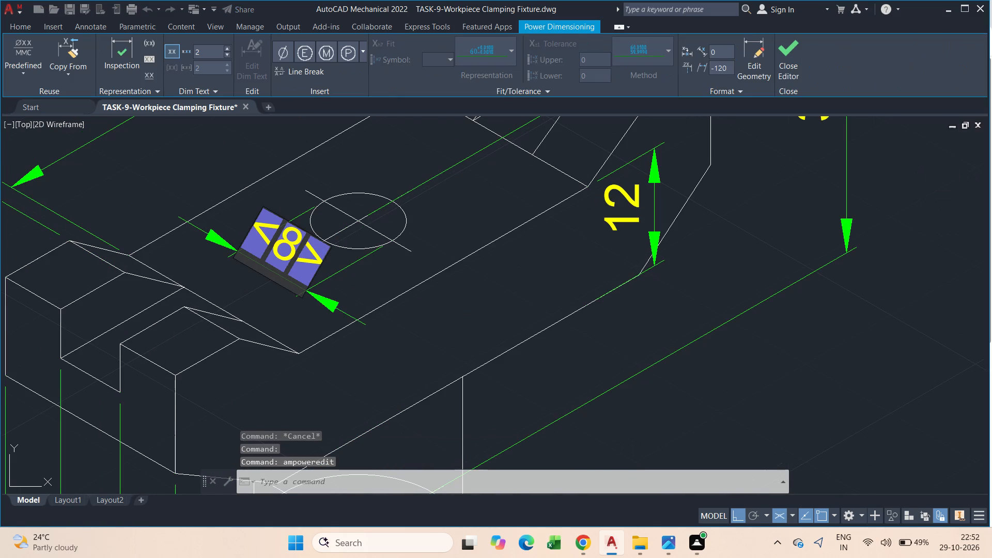
key(Left)
key(Left)
text(%%C)
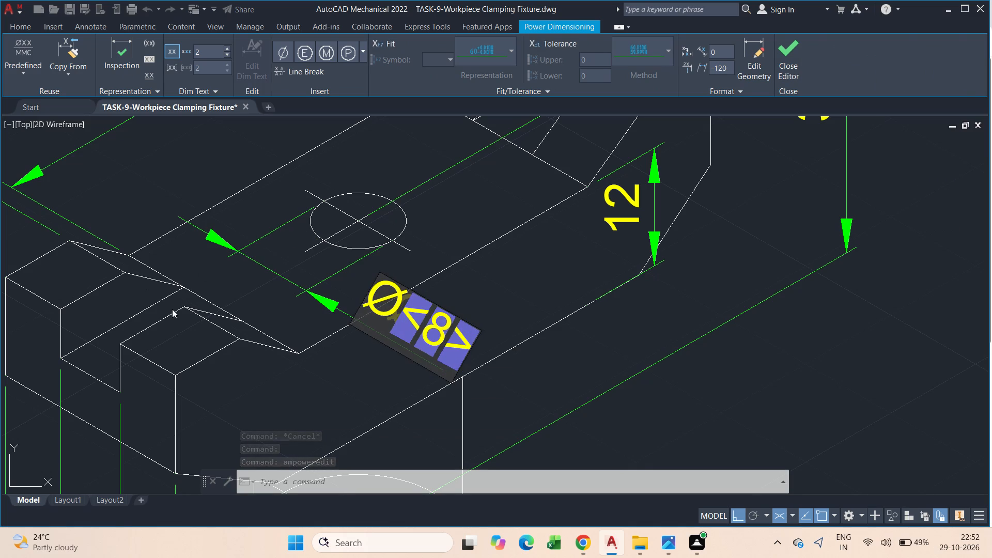
click(287, 350)
key(Escape)
Reposition the Ø8 dimension so its text sits between the extension lines, clear of the hole's ellipse in the 210° direction.
click(436, 338)
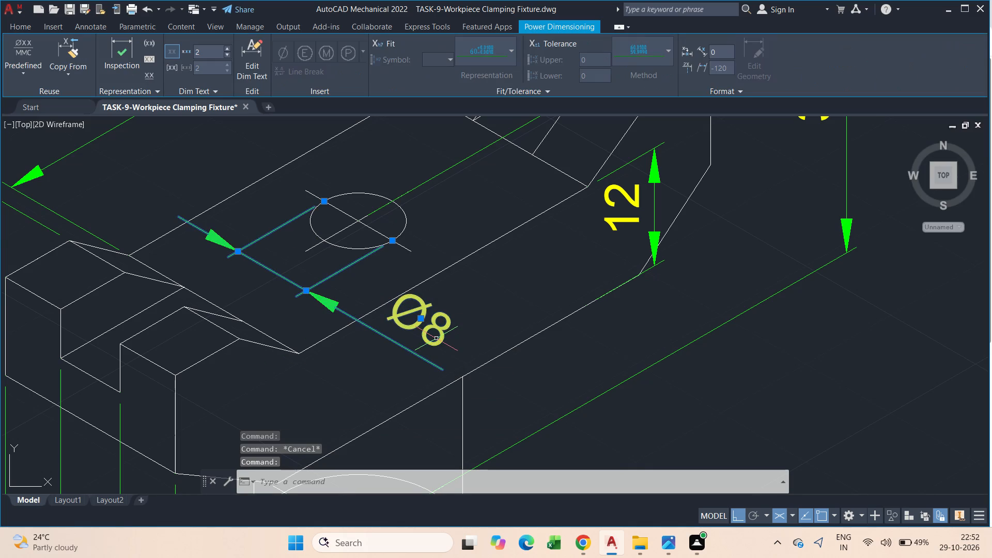
click(418, 320)
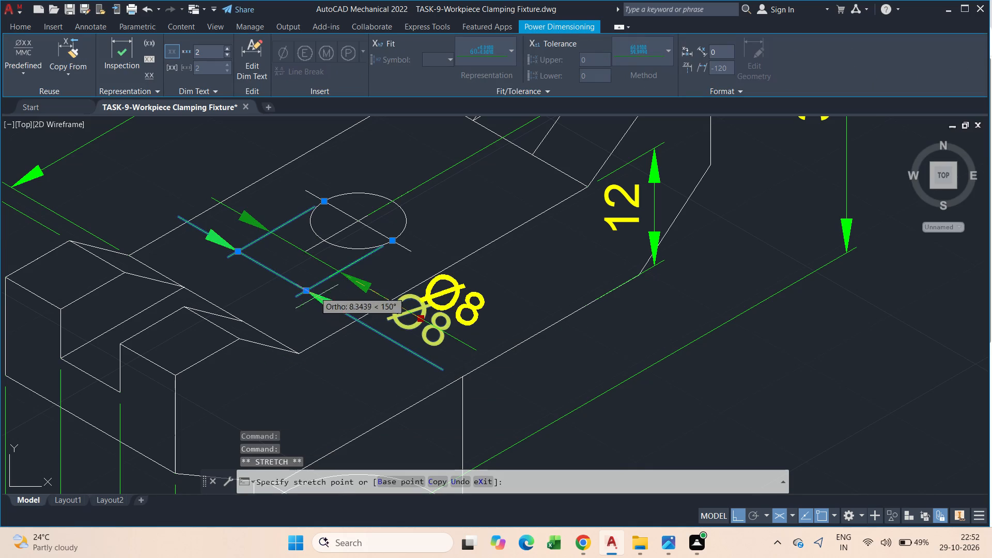
click(303, 269)
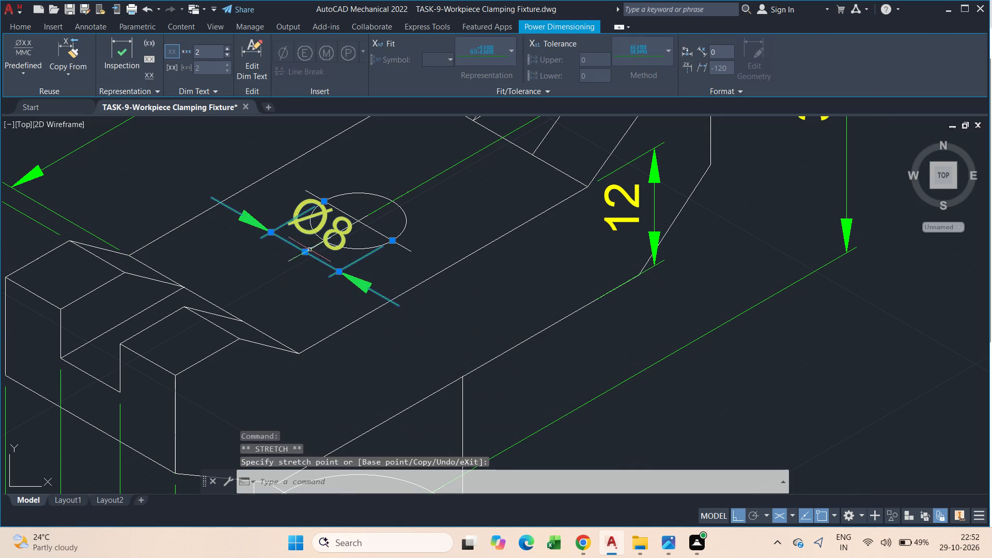
click(304, 258)
key(Escape)
click(302, 254)
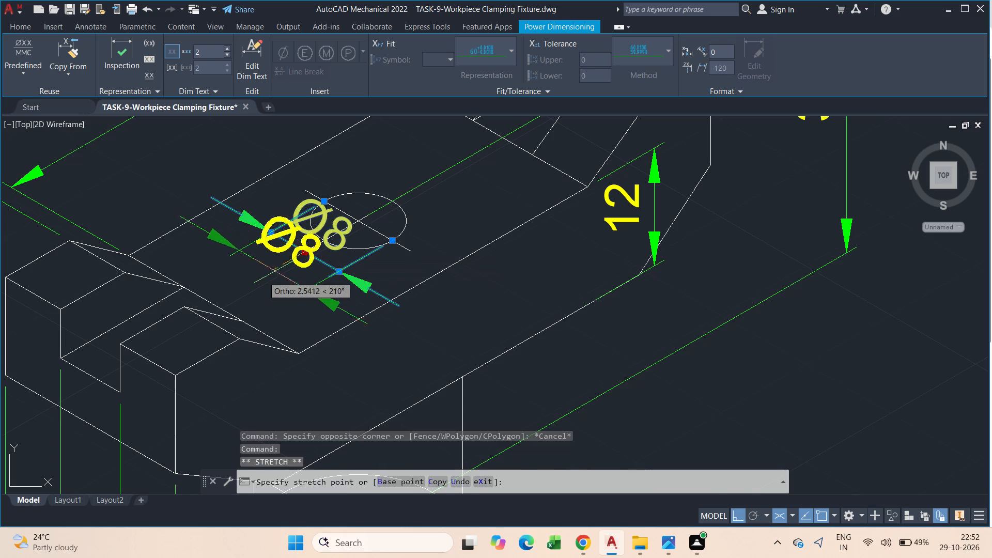
click(257, 282)
key(Escape)
Dimension the end slot's depth from its upper corner to its floor with Power Dimension, placing the vertical dimension line between the end face and the 10 dimension.
scroll(336, 271, down, 2)
middle_drag(359, 266, 256, 267)
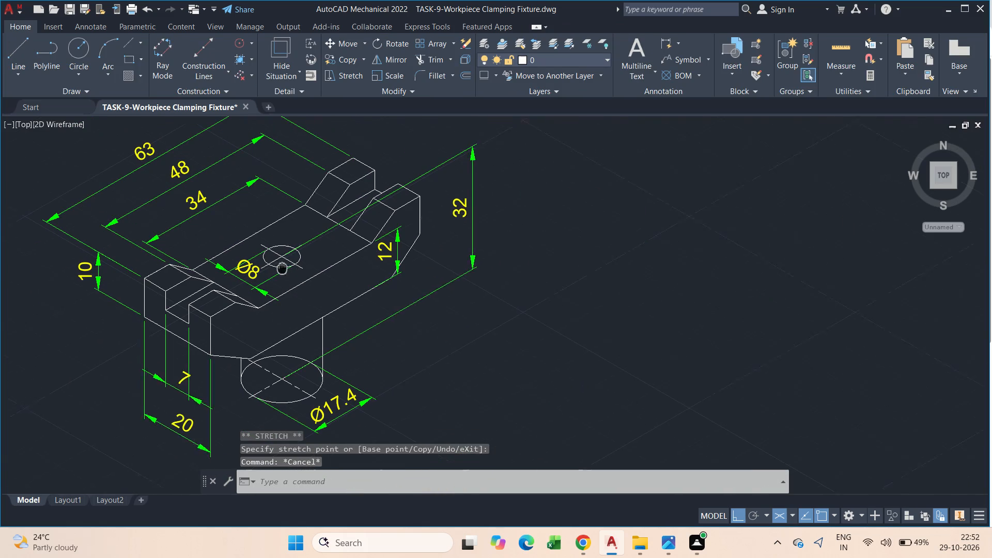
middle_drag(256, 267, 255, 267)
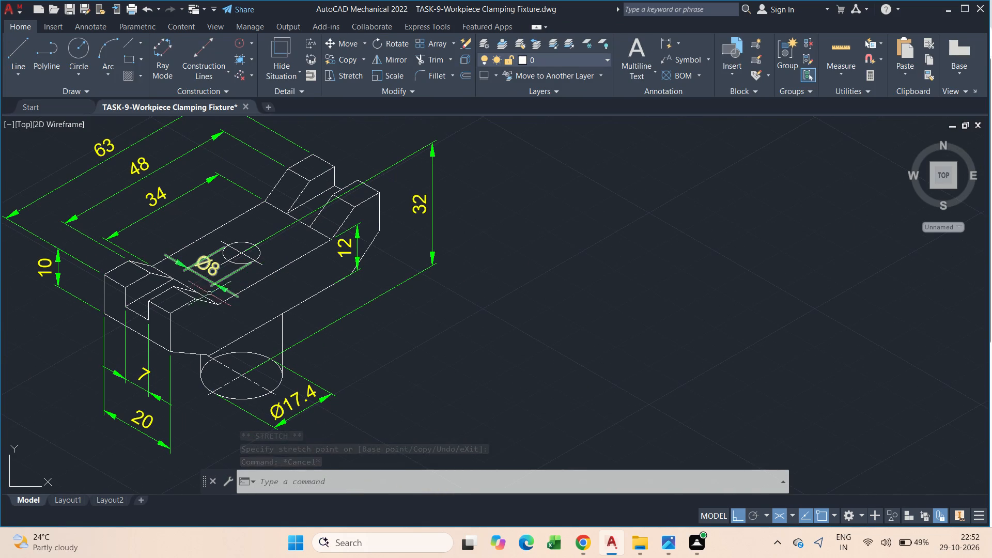
scroll(121, 314, up, 3)
middle_drag(122, 314, 311, 285)
scroll(312, 285, down, 2)
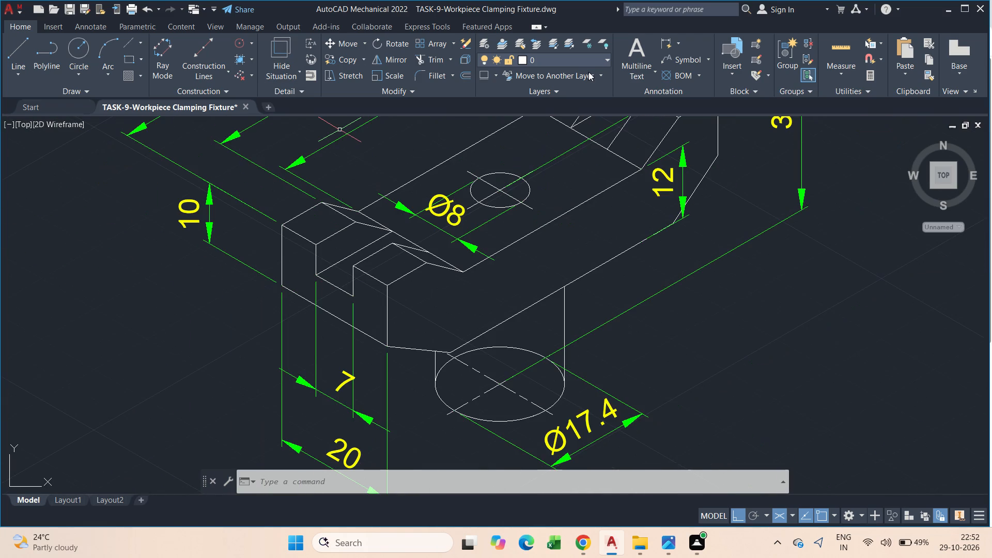
click(670, 42)
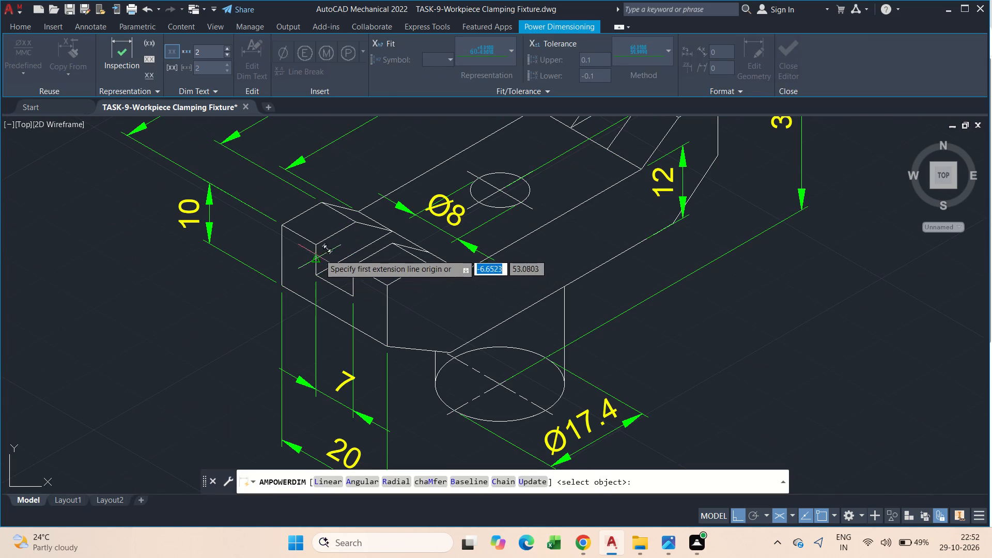
click(317, 245)
click(318, 275)
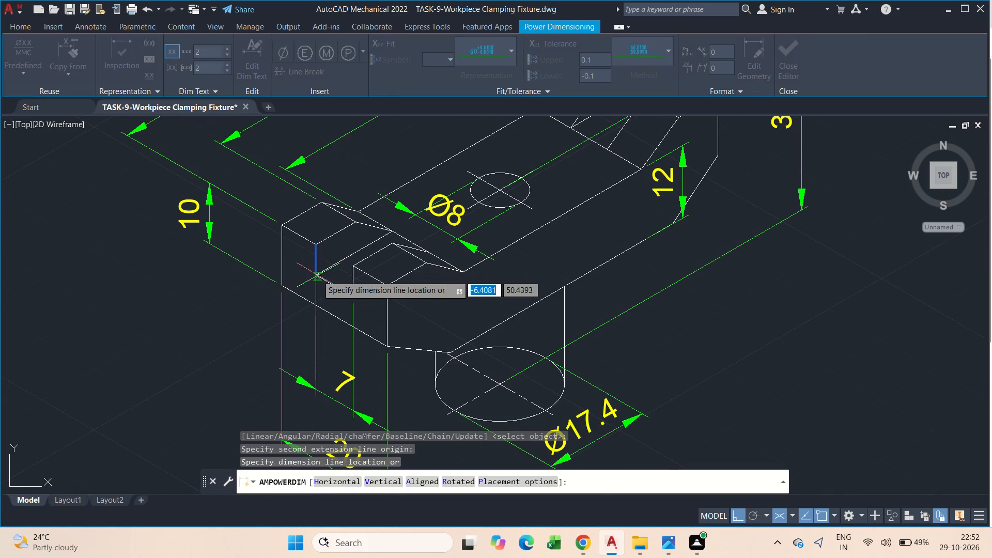
click(244, 250)
click(213, 292)
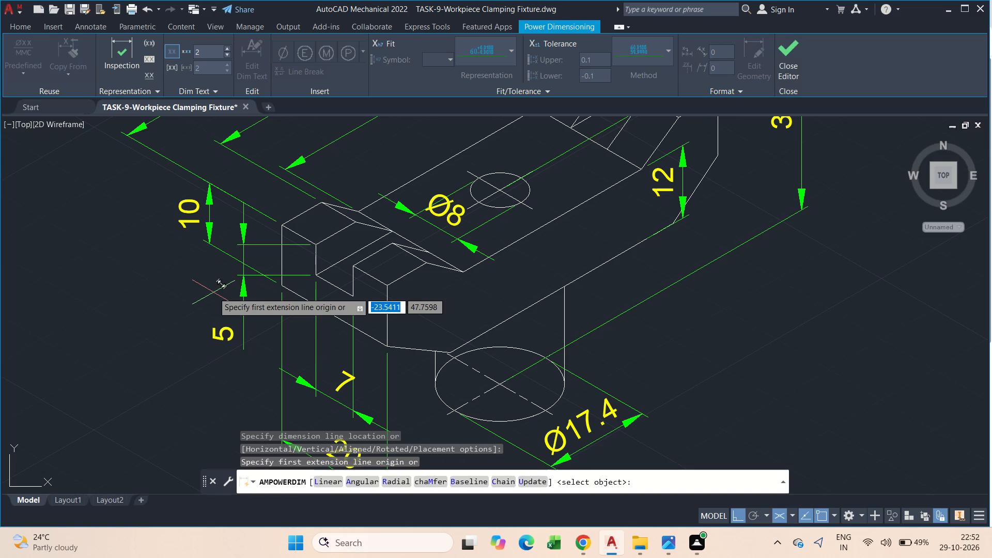
key(Escape)
text(obl)
key(Escape)
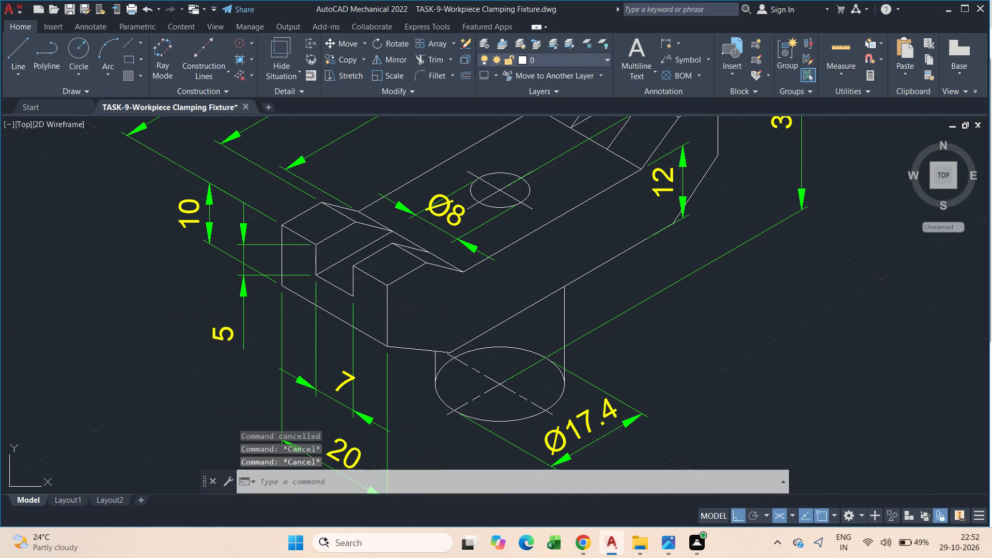
Oblique the end slot's 5 depth dimension to the 150° isometric direction, picking two points starting from the slot's floor corner.
text(dim)
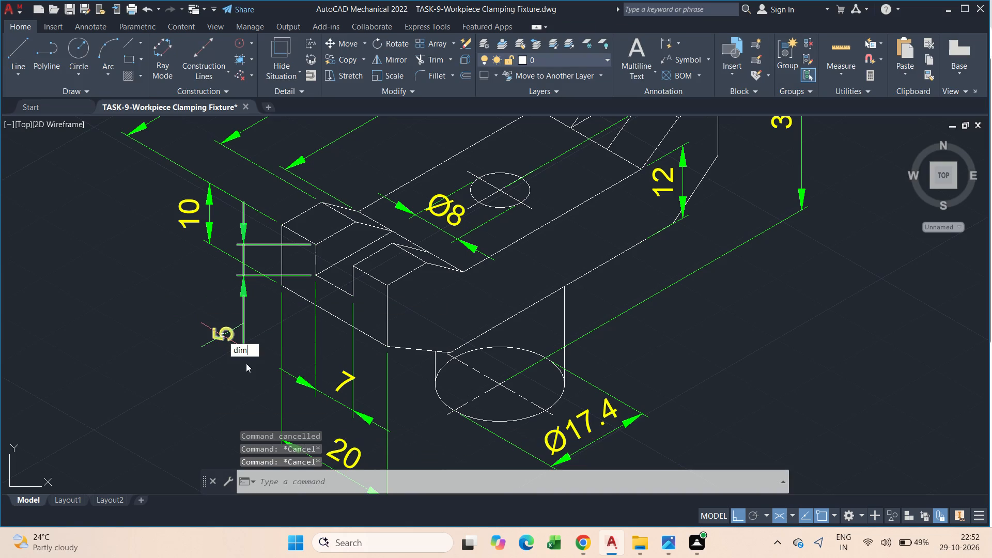
click(271, 377)
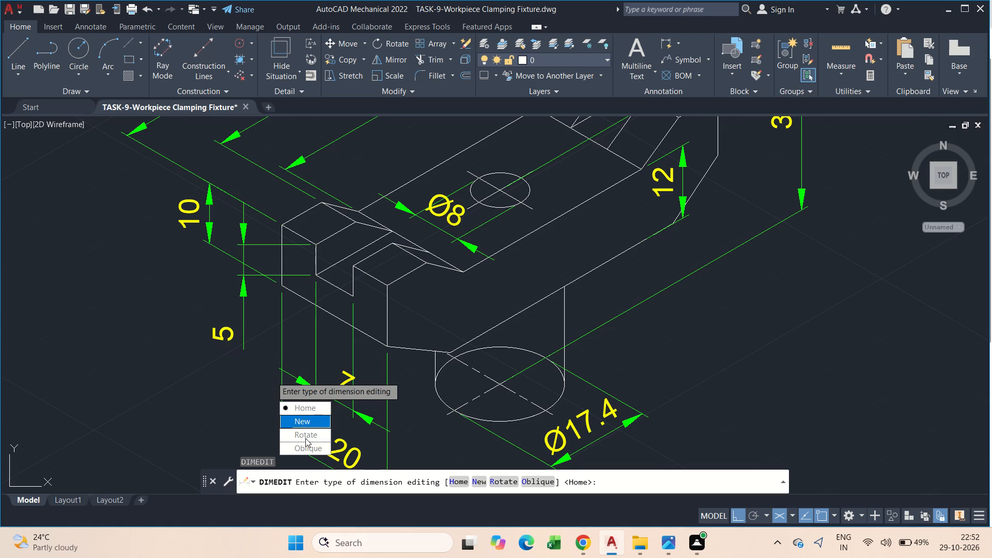
drag(306, 448, 271, 377)
click(251, 352)
click(238, 335)
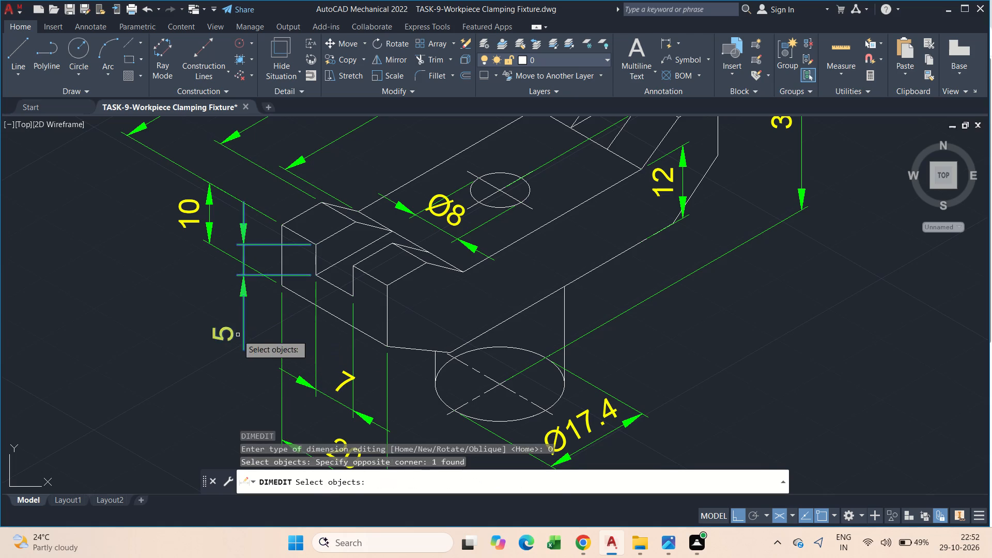
key(space)
click(316, 274)
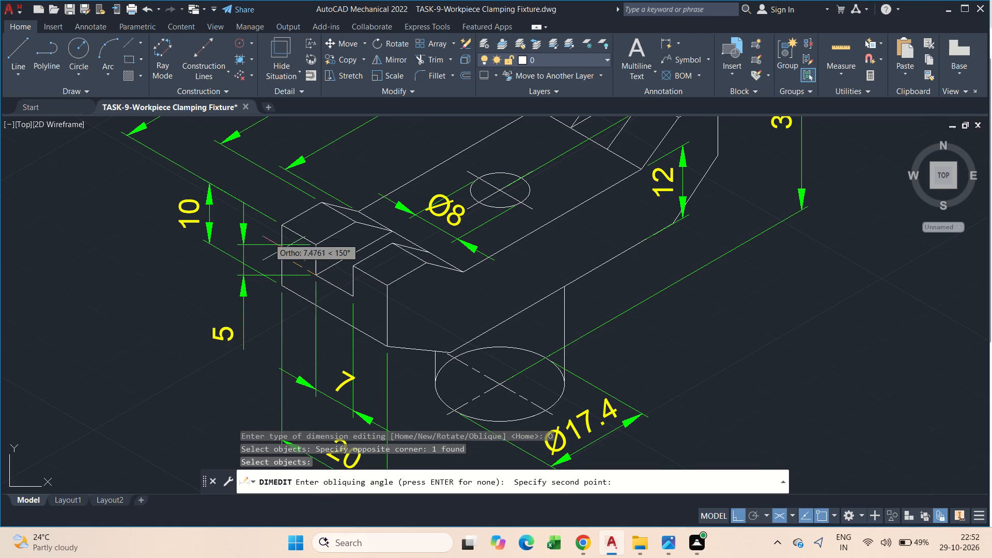
click(250, 223)
key(Escape)
Save the drawing.
scroll(247, 286, down, 4)
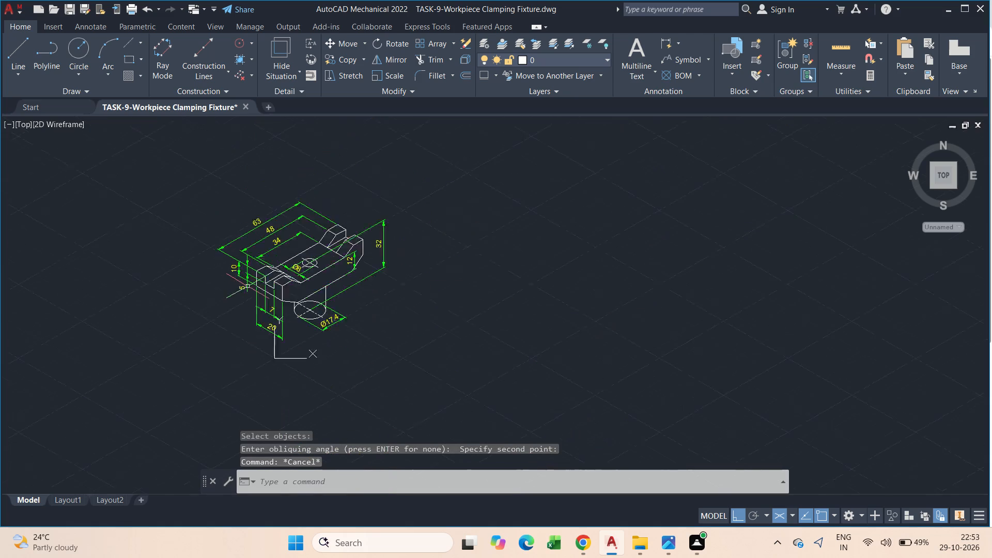
middle_drag(483, 317, 459, 311)
key(Escape)
scroll(306, 296, up, 2)
middle_drag(302, 293, 381, 331)
key(Escape)
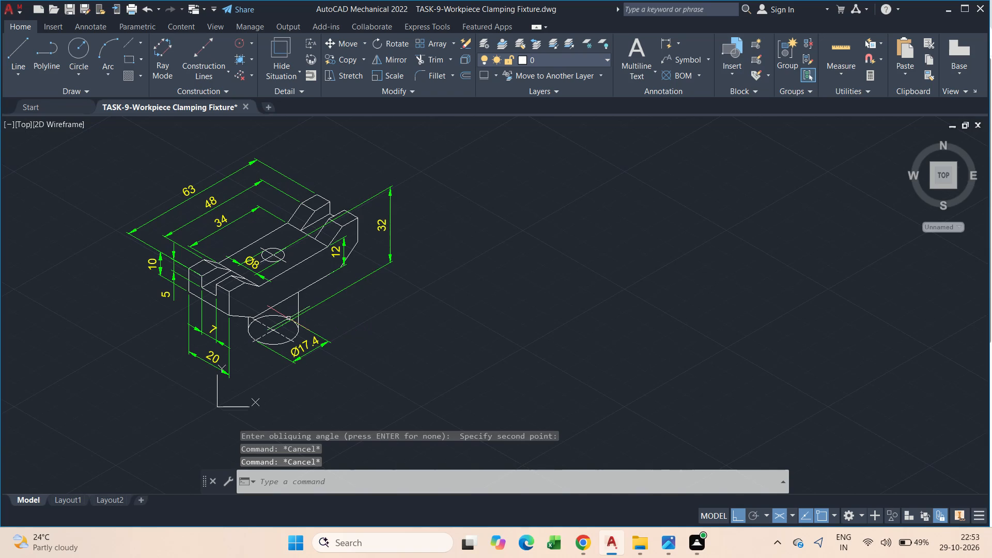
key(ctrl+s)
key(ctrl+s)
key(ctrl+s)
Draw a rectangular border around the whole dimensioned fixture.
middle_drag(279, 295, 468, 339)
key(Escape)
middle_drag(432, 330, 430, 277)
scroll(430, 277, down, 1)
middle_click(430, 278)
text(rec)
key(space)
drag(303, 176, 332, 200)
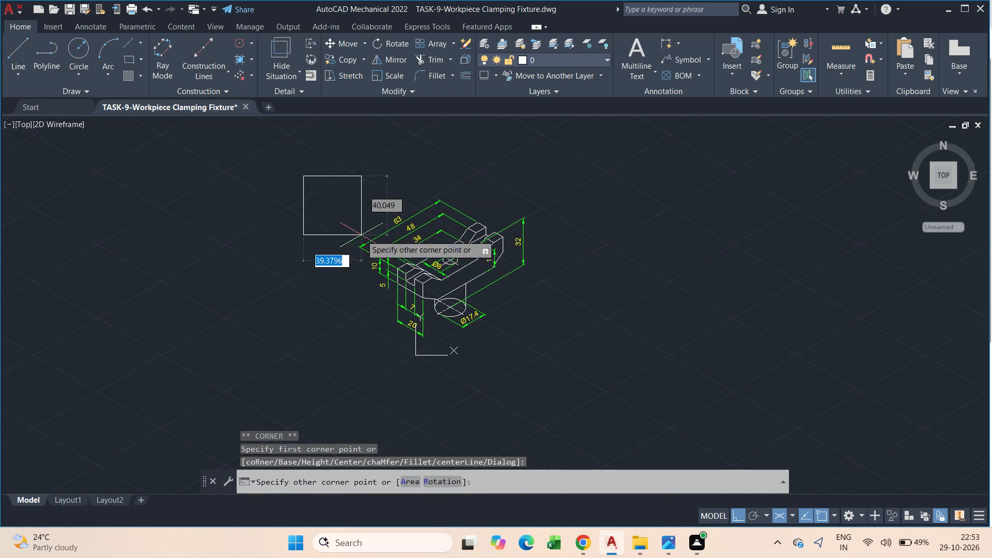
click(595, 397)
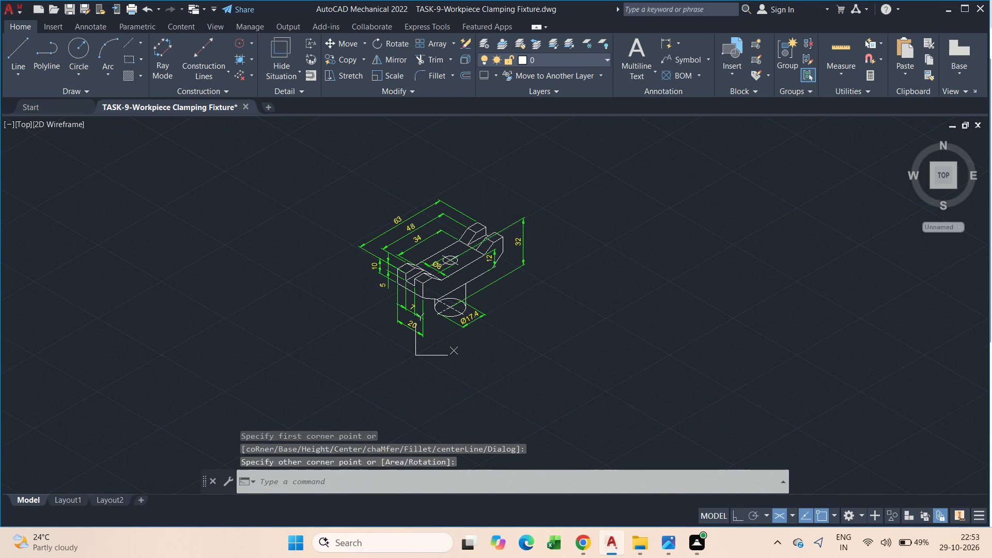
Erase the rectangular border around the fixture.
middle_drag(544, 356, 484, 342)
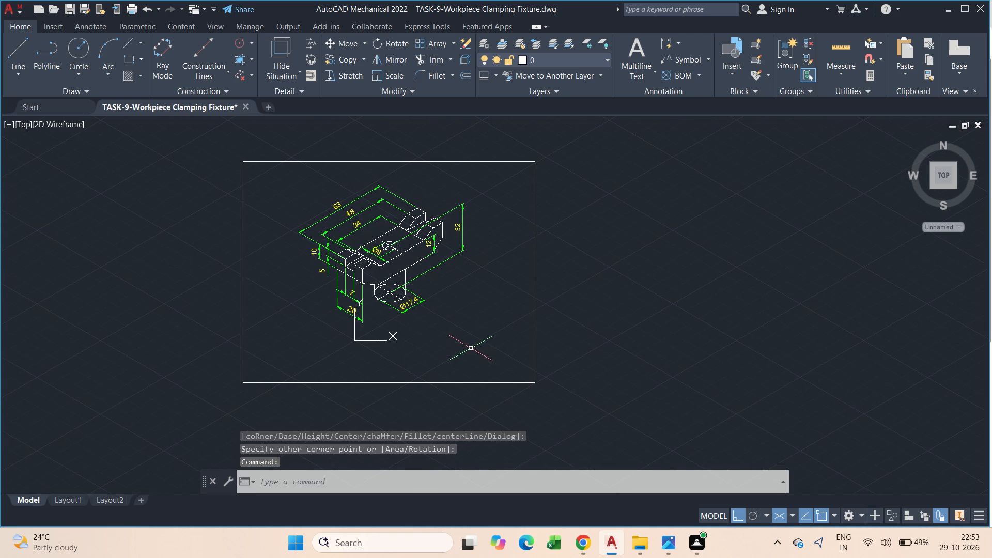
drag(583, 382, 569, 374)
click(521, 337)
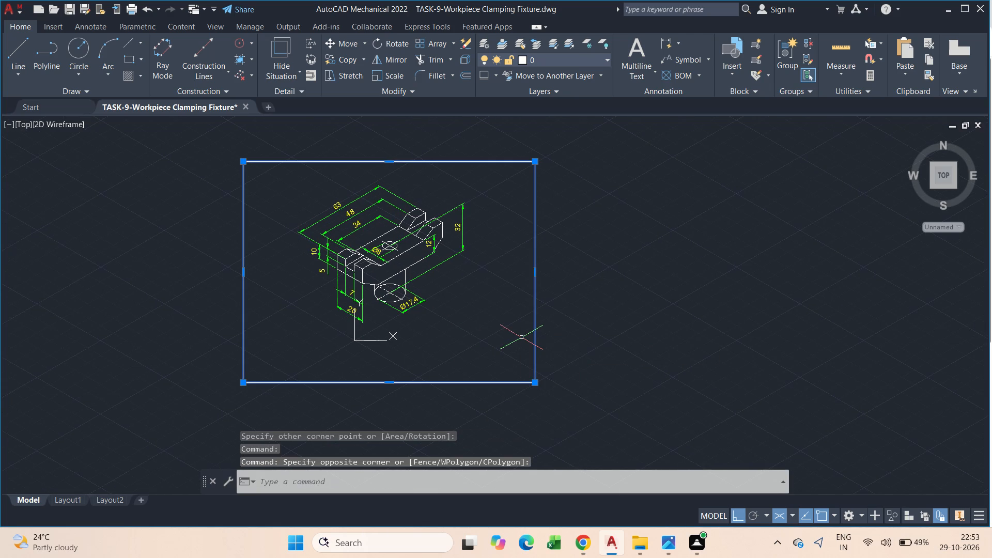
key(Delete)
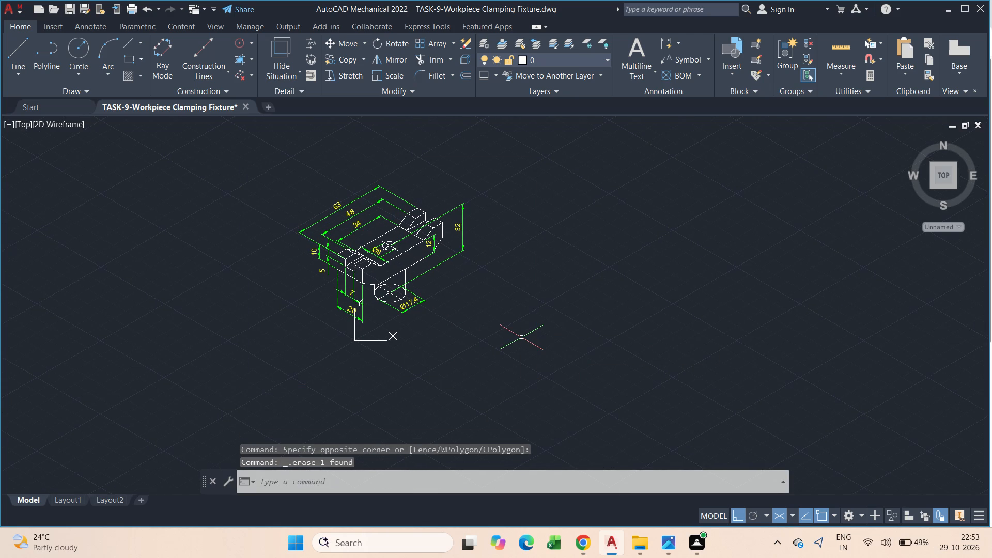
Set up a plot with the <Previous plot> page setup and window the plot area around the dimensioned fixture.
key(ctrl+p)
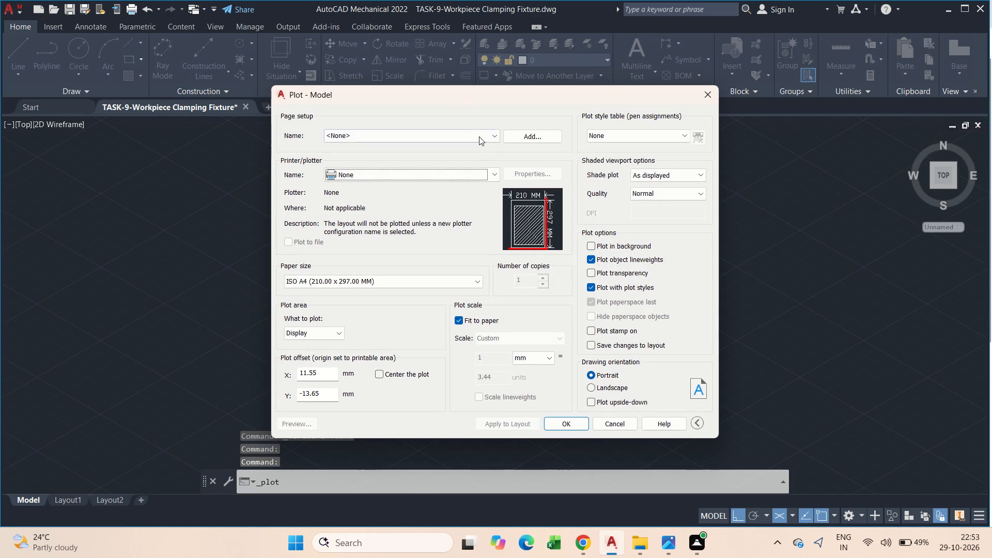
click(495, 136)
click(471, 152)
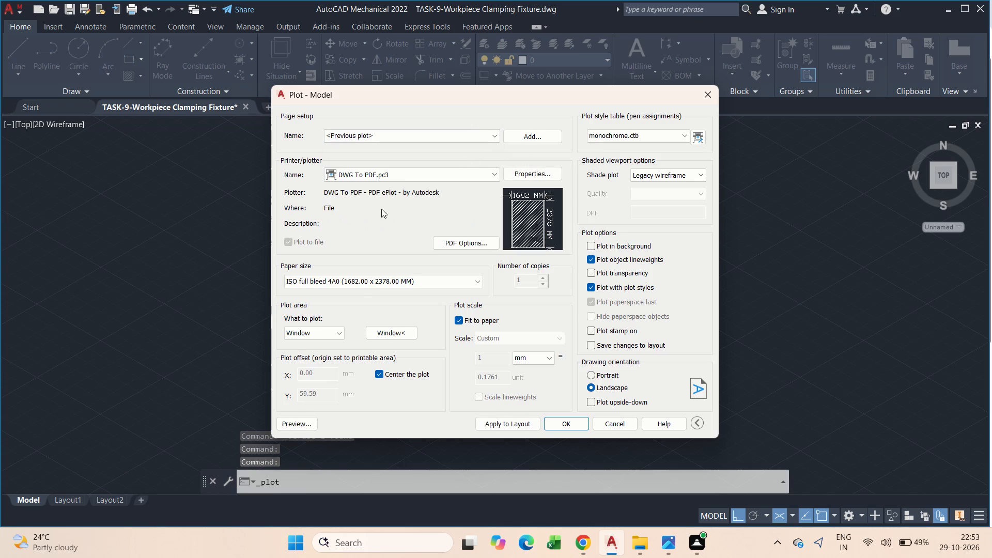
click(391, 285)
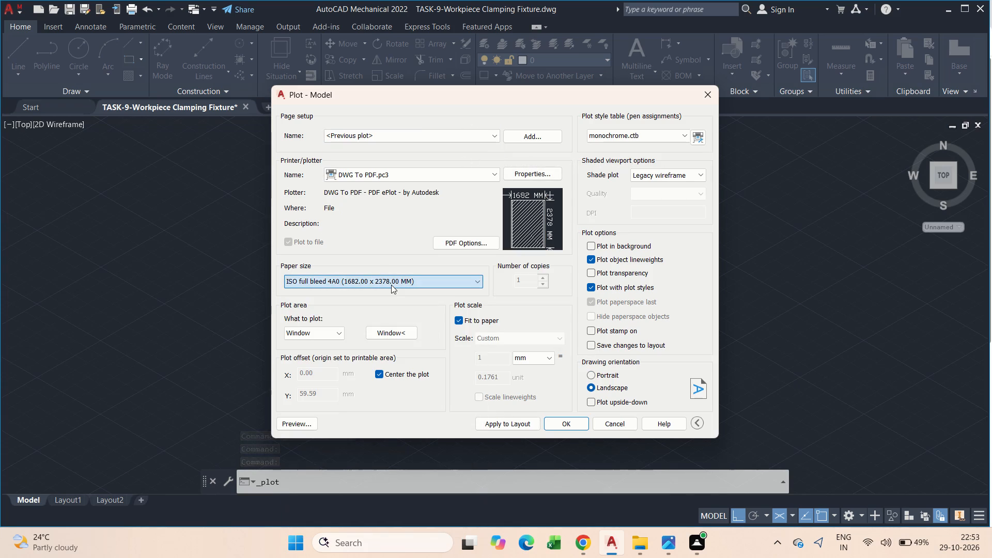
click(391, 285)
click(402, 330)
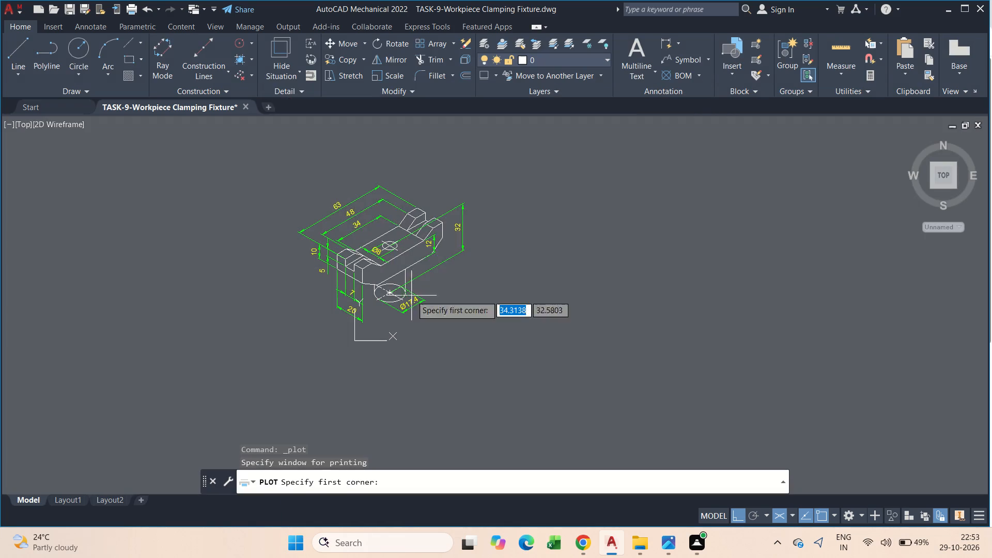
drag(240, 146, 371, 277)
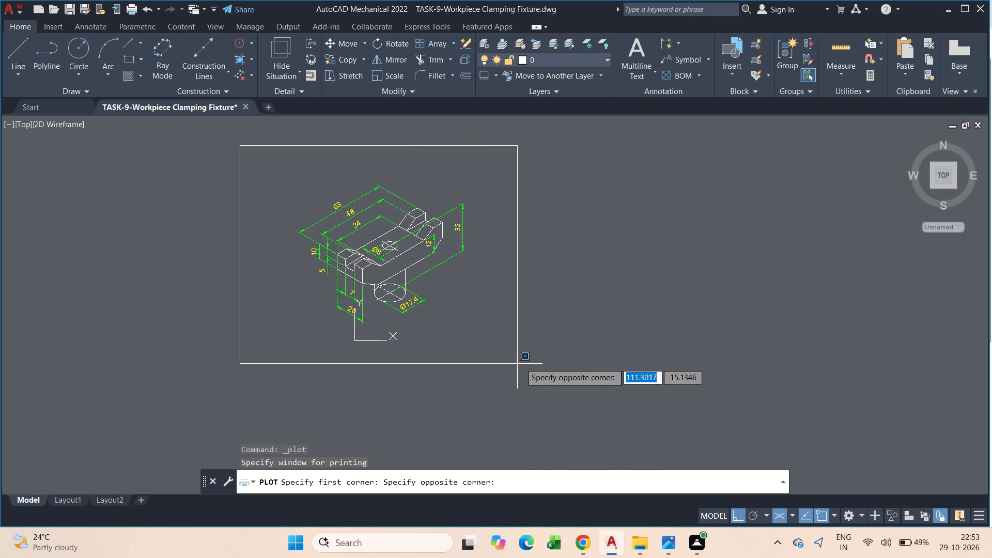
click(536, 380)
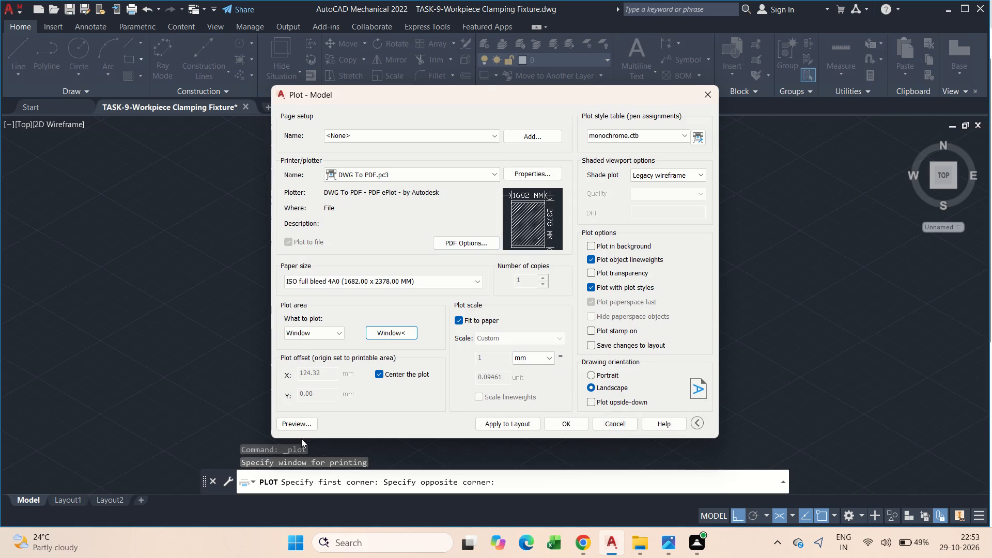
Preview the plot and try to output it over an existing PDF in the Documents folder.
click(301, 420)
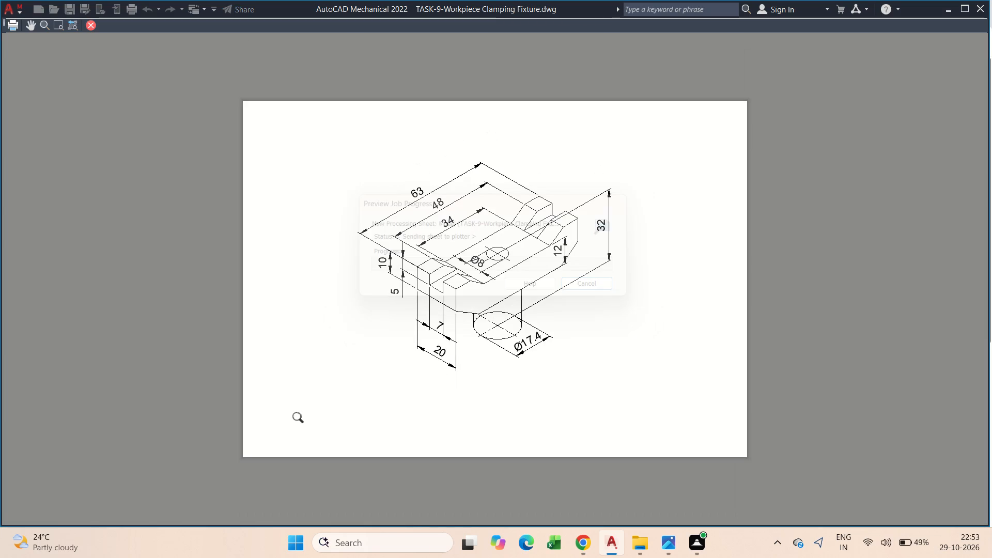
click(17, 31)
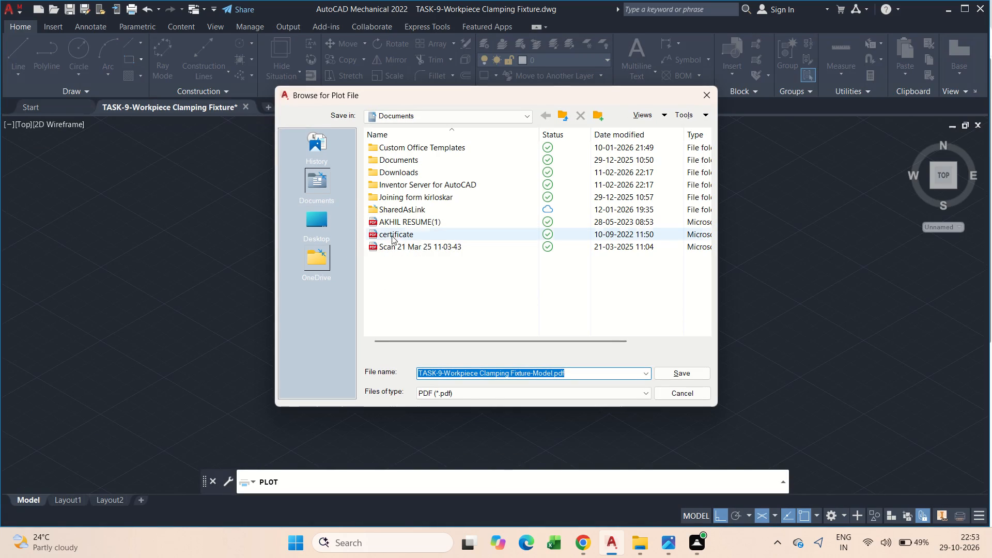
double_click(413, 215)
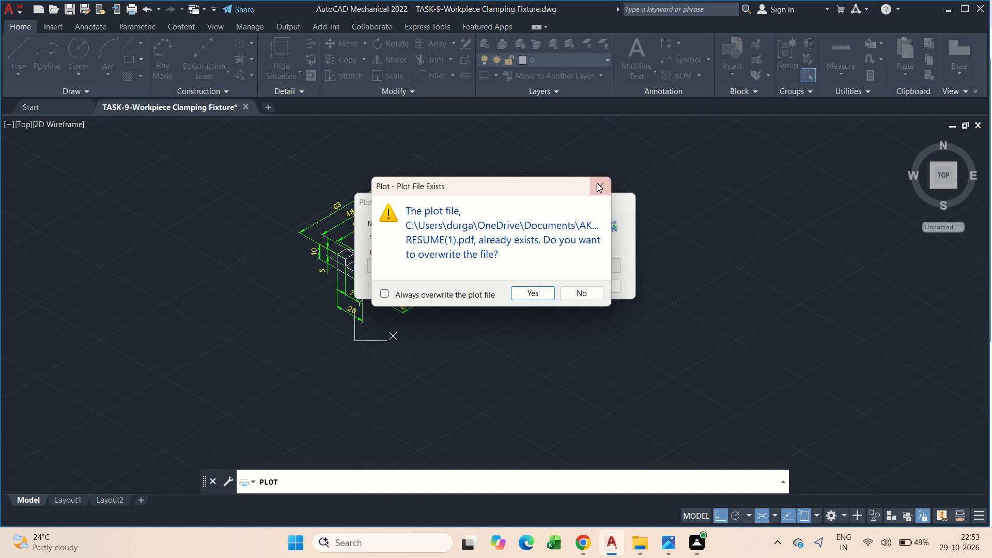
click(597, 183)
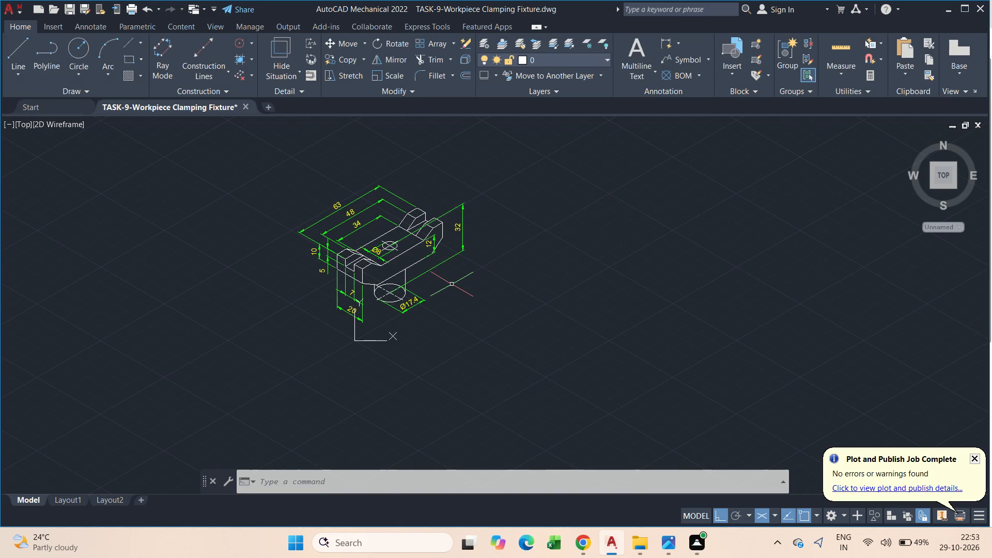
Set up the plot with the <Previous plot> page setup and window the plot area around the dimensioned fixture.
key(ctrl+p)
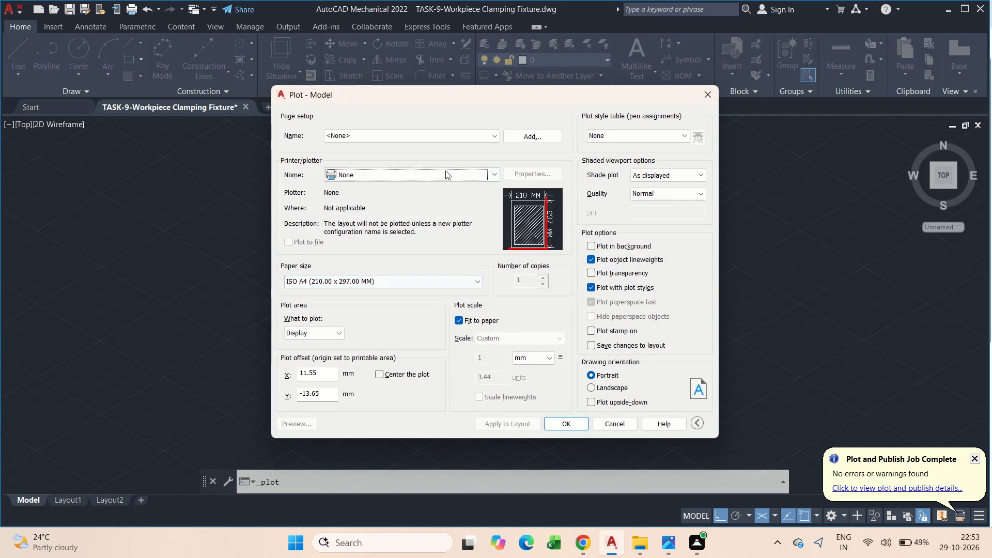
click(482, 140)
click(468, 154)
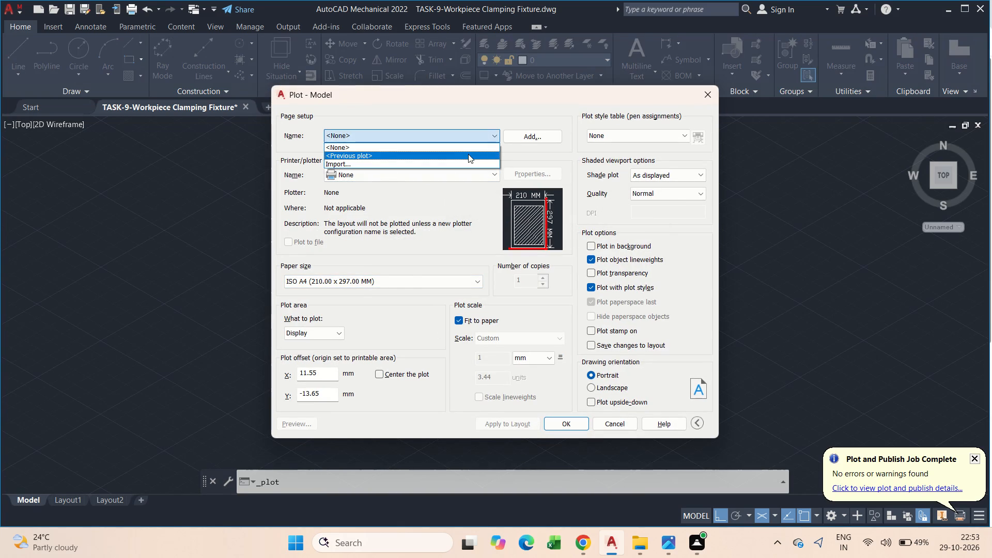
click(398, 337)
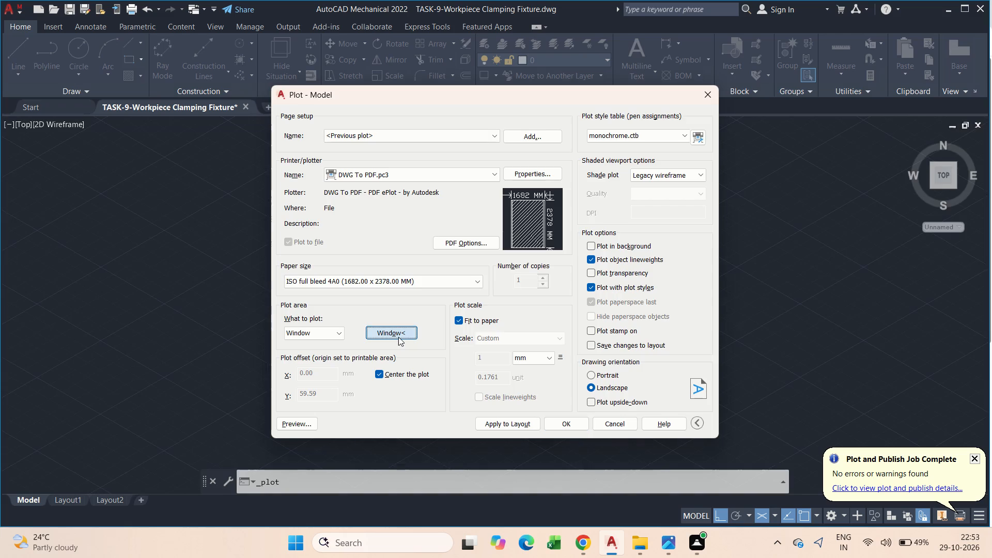
drag(253, 142, 336, 218)
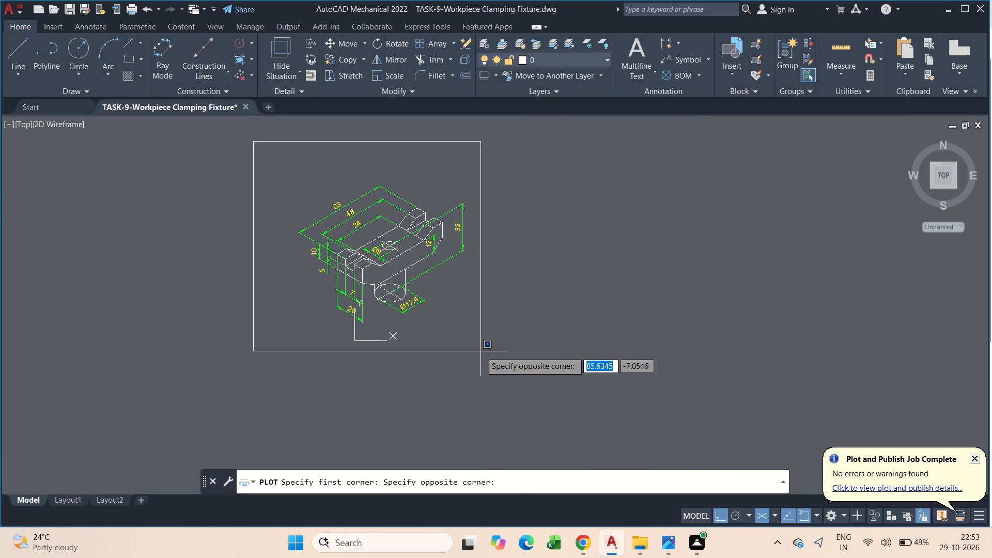
click(504, 378)
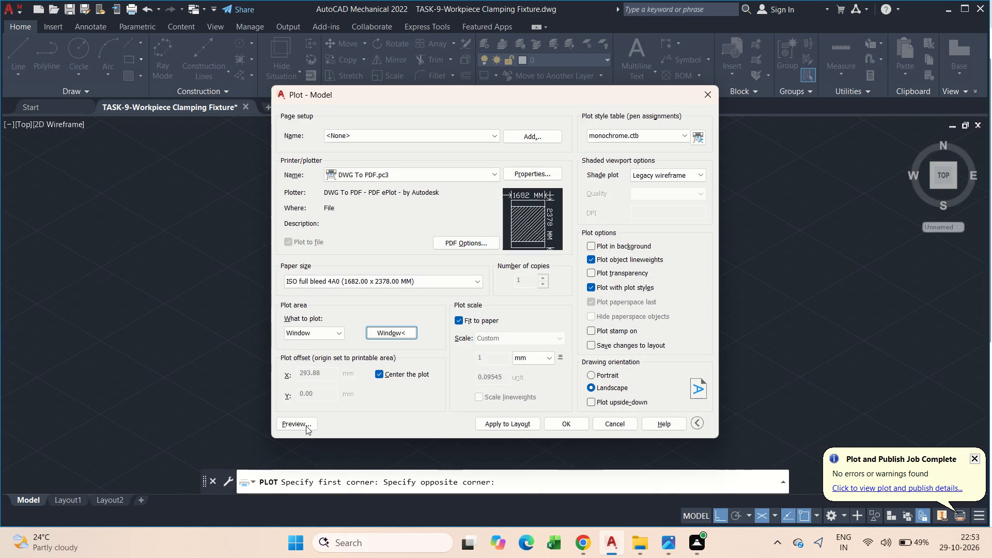
Preview the plot and save it as TASK-9-Workpiece Clamping Fixture-Model.pdf in the desktop's TASK OF TEST folder.
click(305, 424)
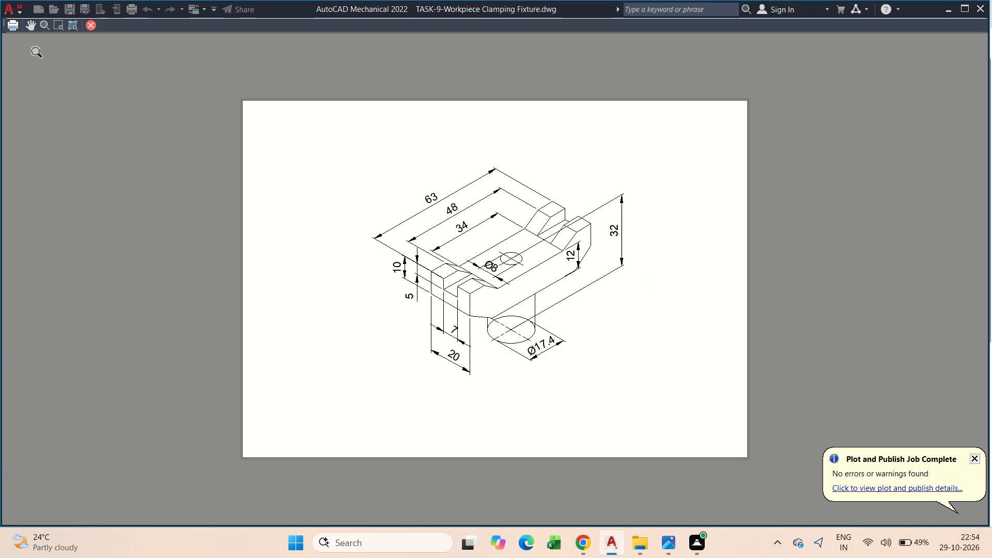
click(16, 26)
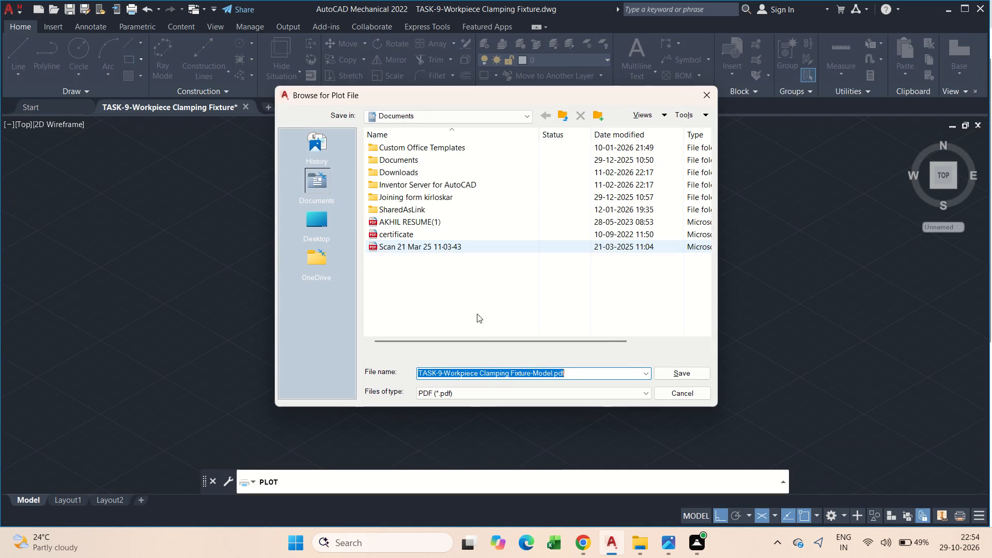
click(327, 229)
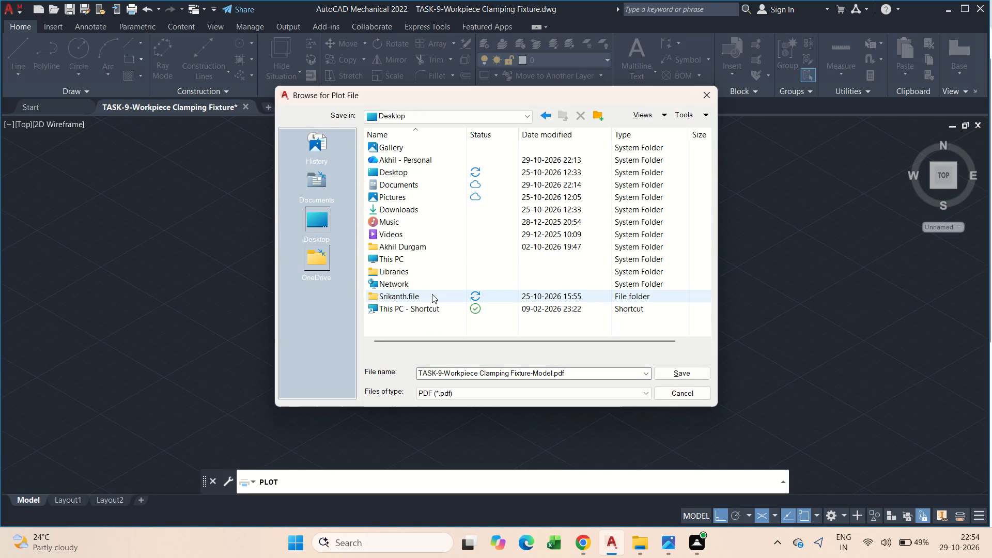
double_click(432, 294)
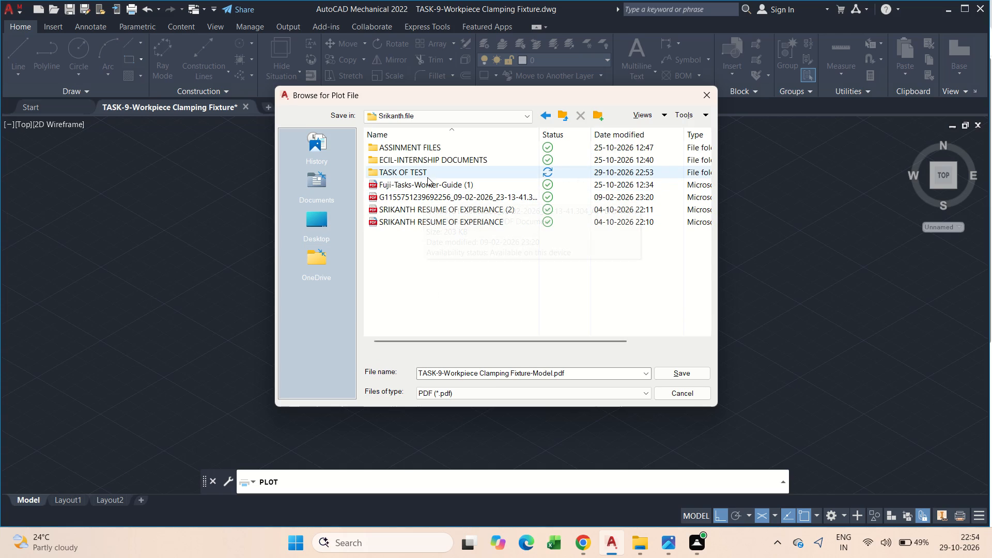
double_click(428, 173)
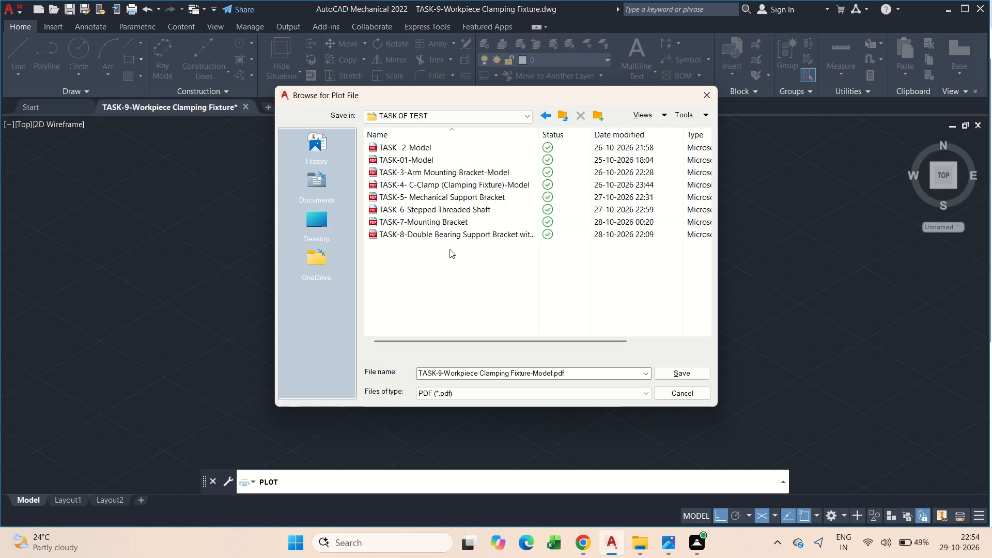
click(661, 373)
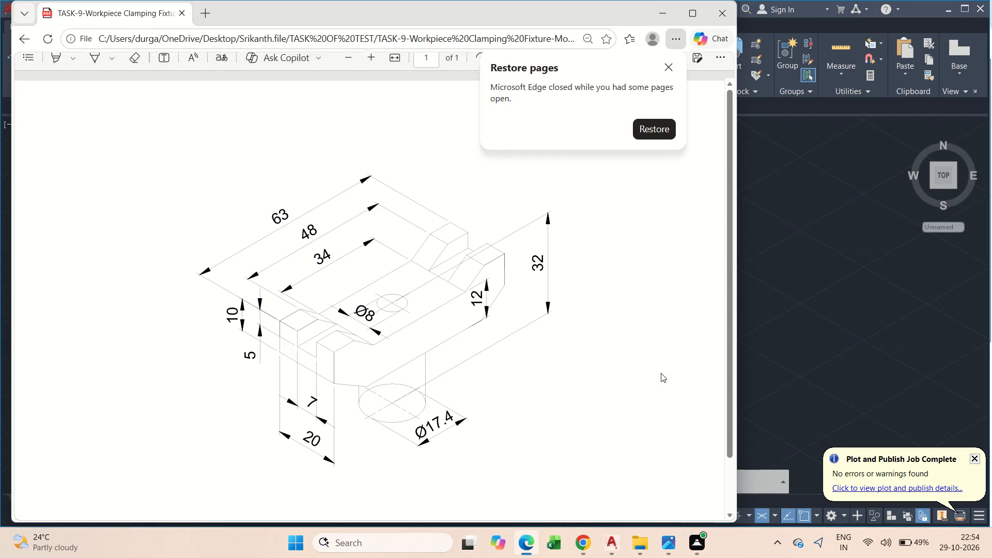
Check the plotted fixture and its dimensions in the opened PDF in Microsoft Edge, and close it.
scroll(494, 270, down, 5)
scroll(494, 293, up, 1)
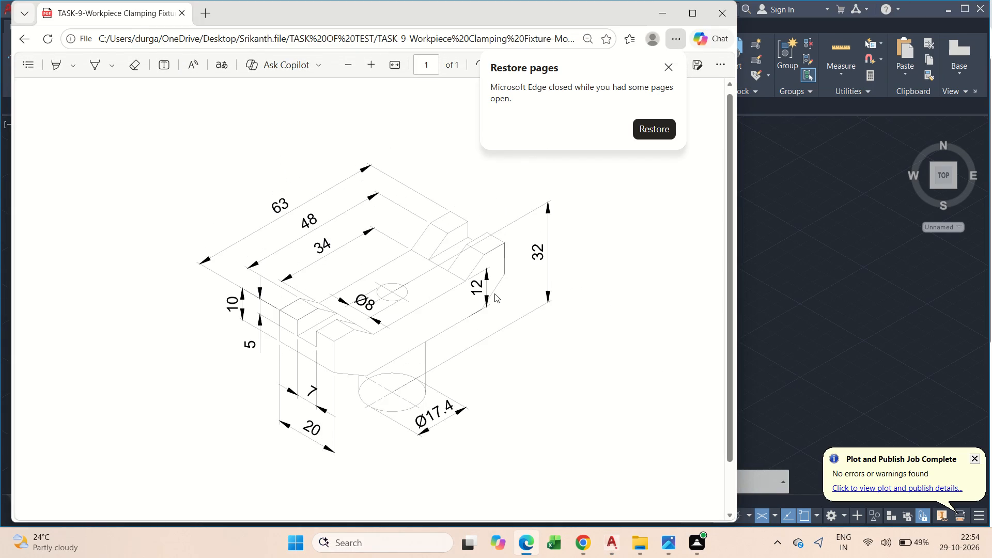
scroll(494, 293, down, 3)
key(Escape)
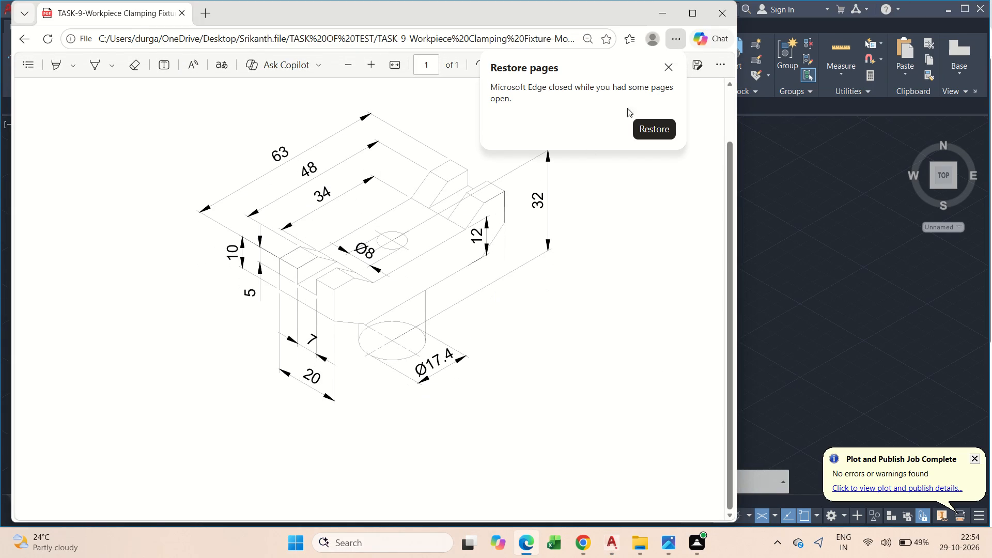
click(717, 17)
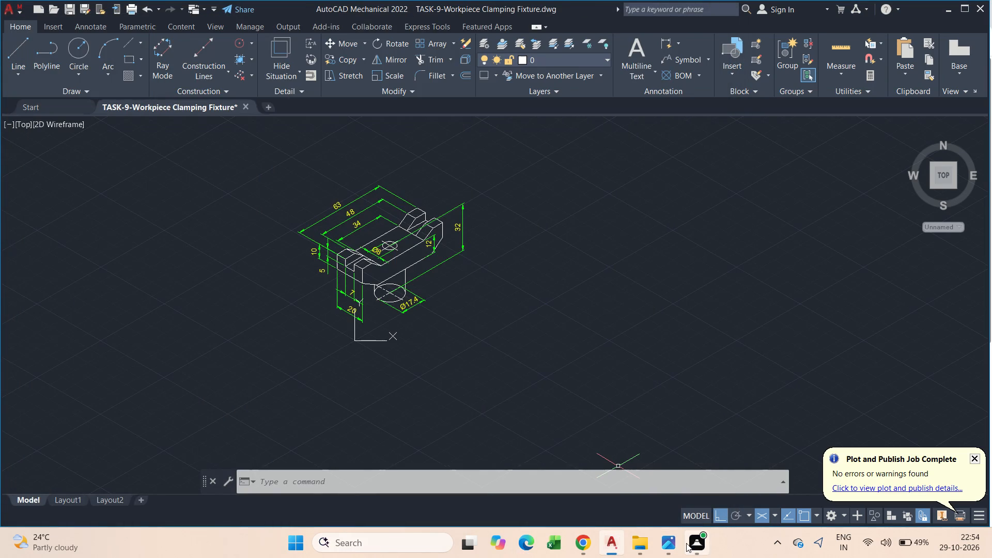
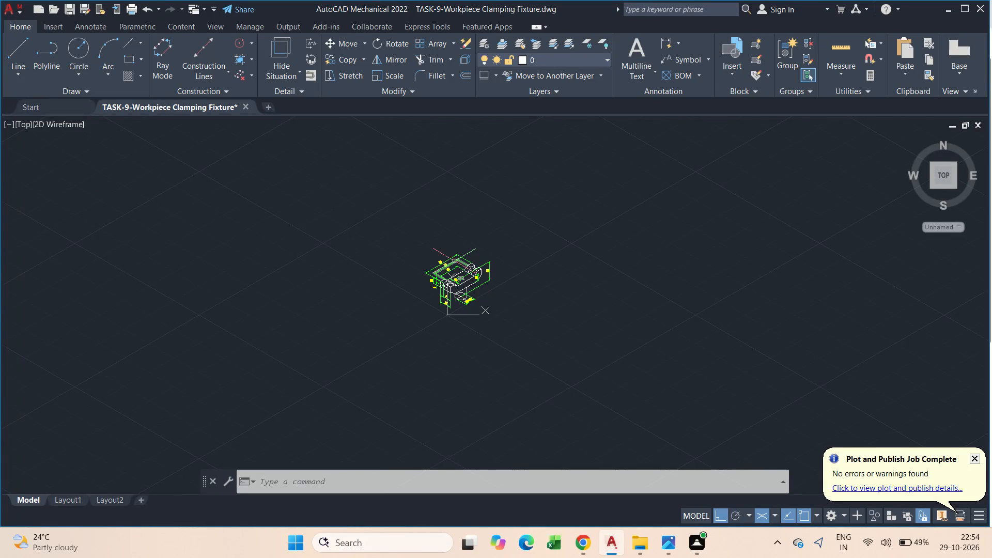
Inspect the finished isometric clamping fixture and its dimensions up close in the TASK-9 drawing, from the slotted end to the cylindrical boss.
scroll(450, 286, up, 3)
middle_drag(436, 282, 492, 368)
middle_drag(519, 391, 443, 327)
key(Escape)
scroll(388, 285, up, 2)
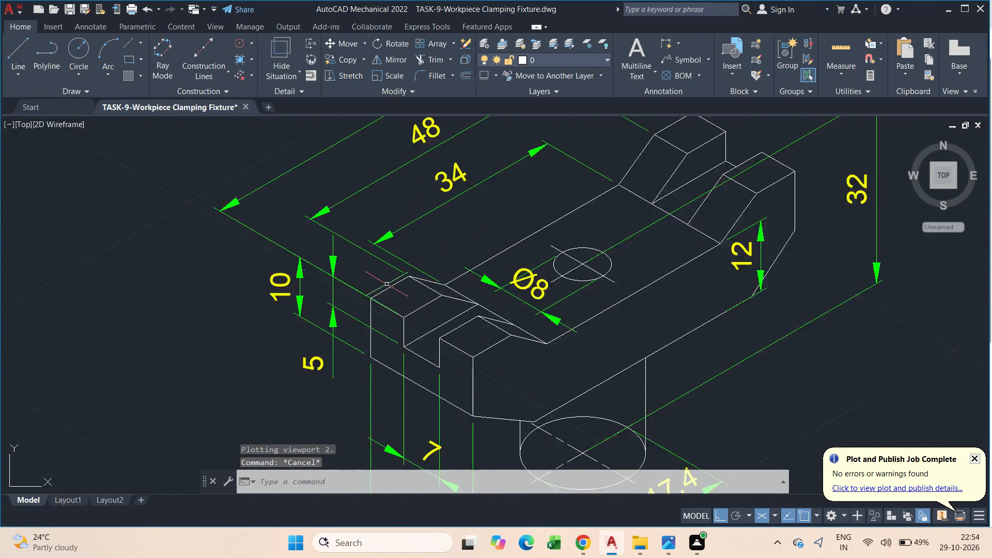
scroll(386, 284, up, 1)
middle_click(386, 284)
scroll(385, 283, down, 2)
scroll(398, 295, up, 1)
middle_drag(441, 369, 394, 291)
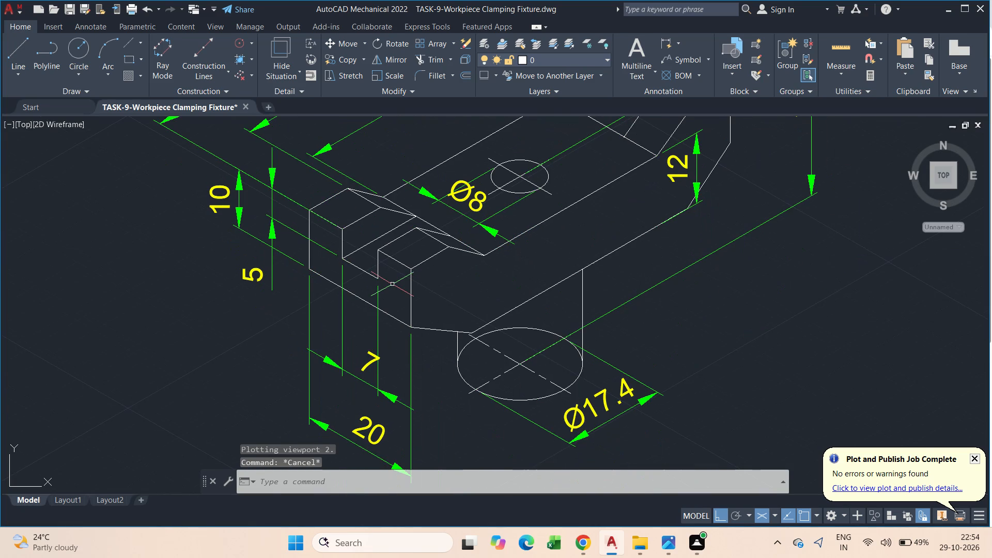
scroll(392, 282, down, 1)
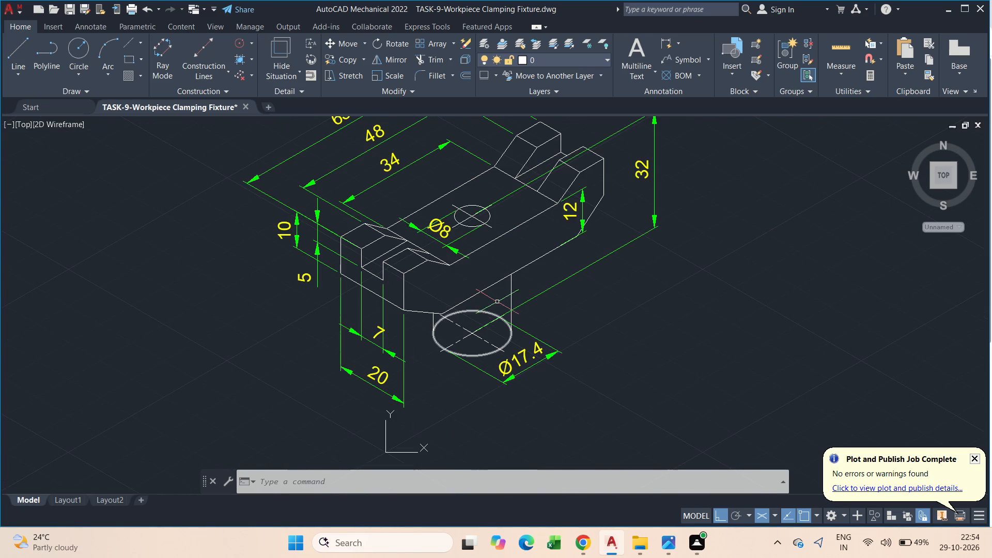
scroll(506, 323, down, 2)
middle_drag(506, 323, 511, 357)
key(Escape)
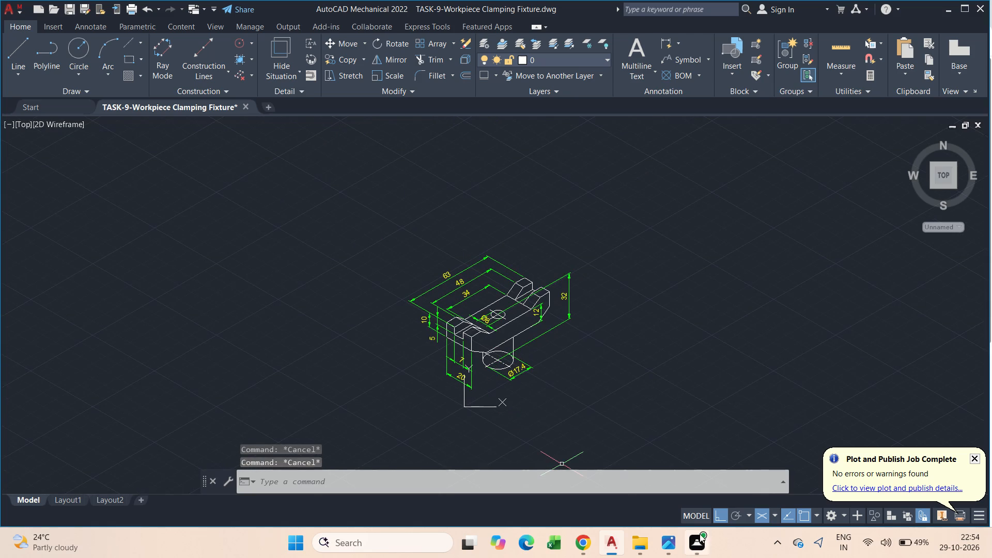